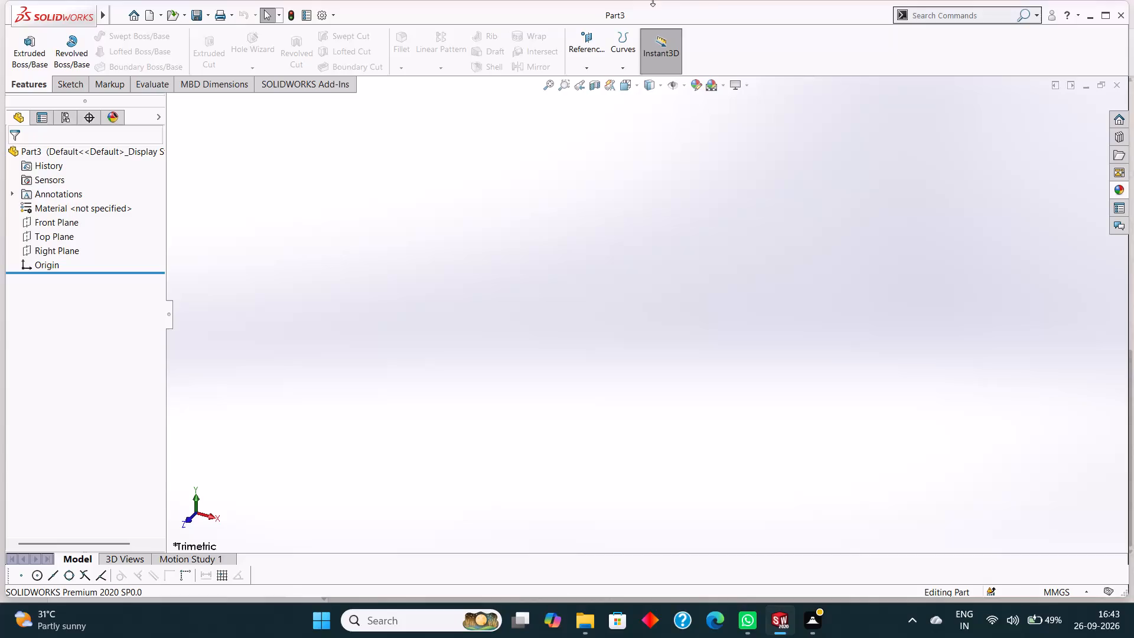
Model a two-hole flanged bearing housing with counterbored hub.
Start a sketch on the Front Plane and orient the view normal to that plane.
scroll(691, 148, "up", 1)
left_click(69, 90)
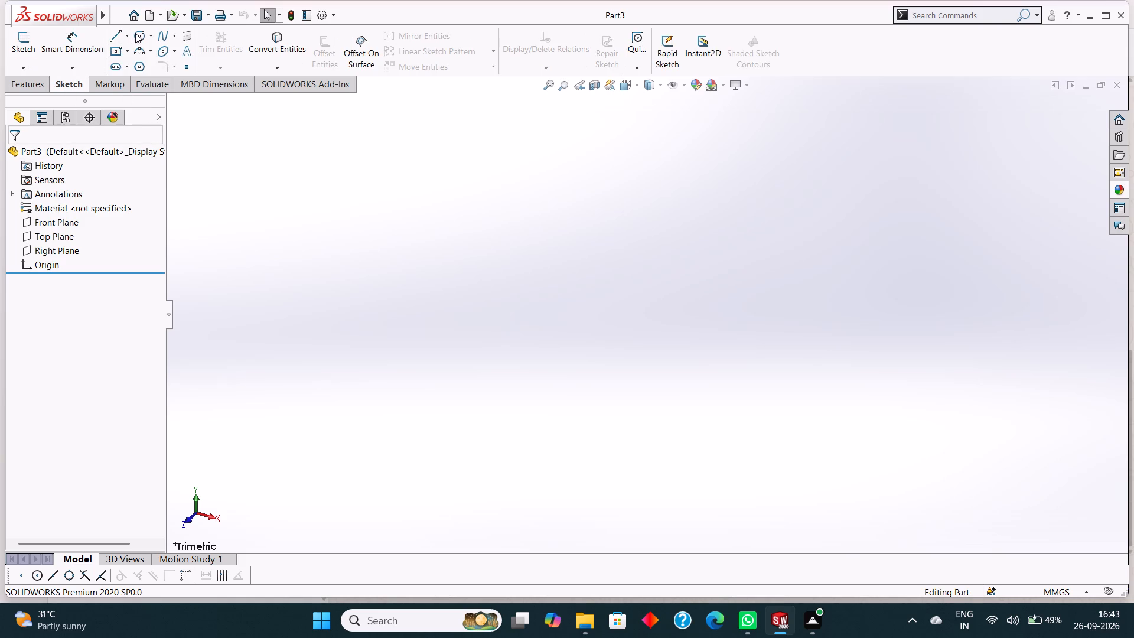
left_click(135, 33)
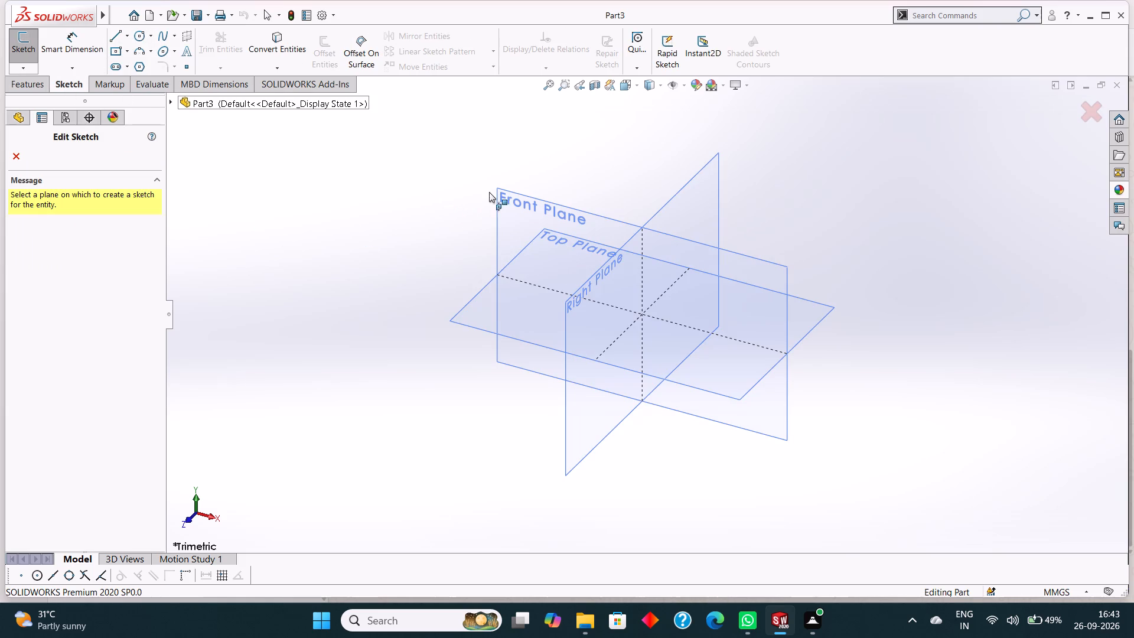
left_click(505, 190)
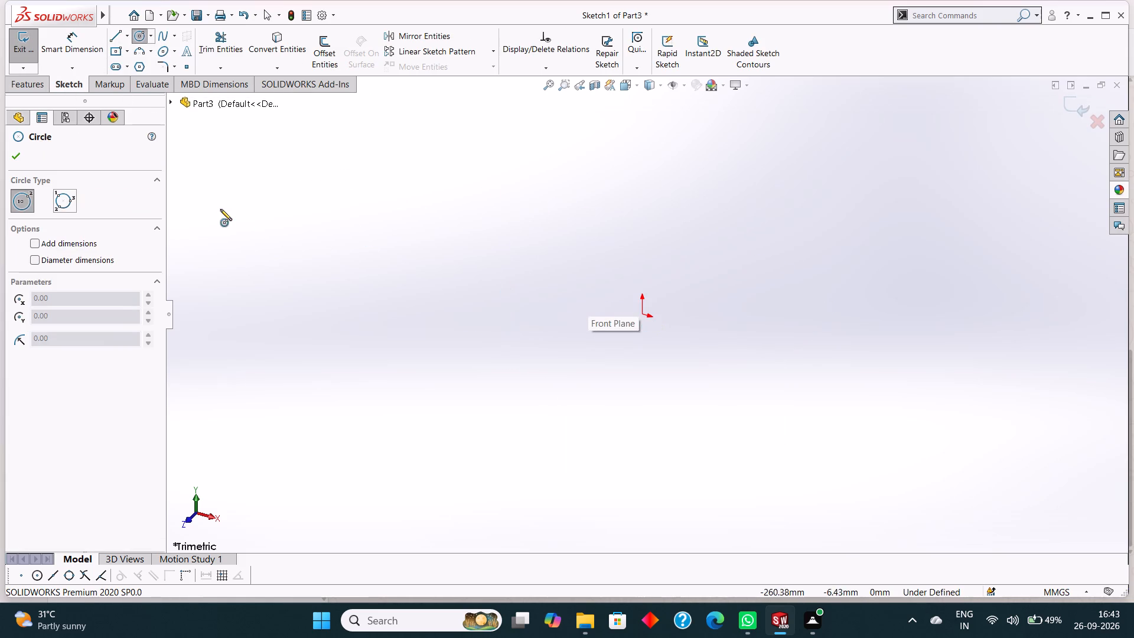
key("Escape")
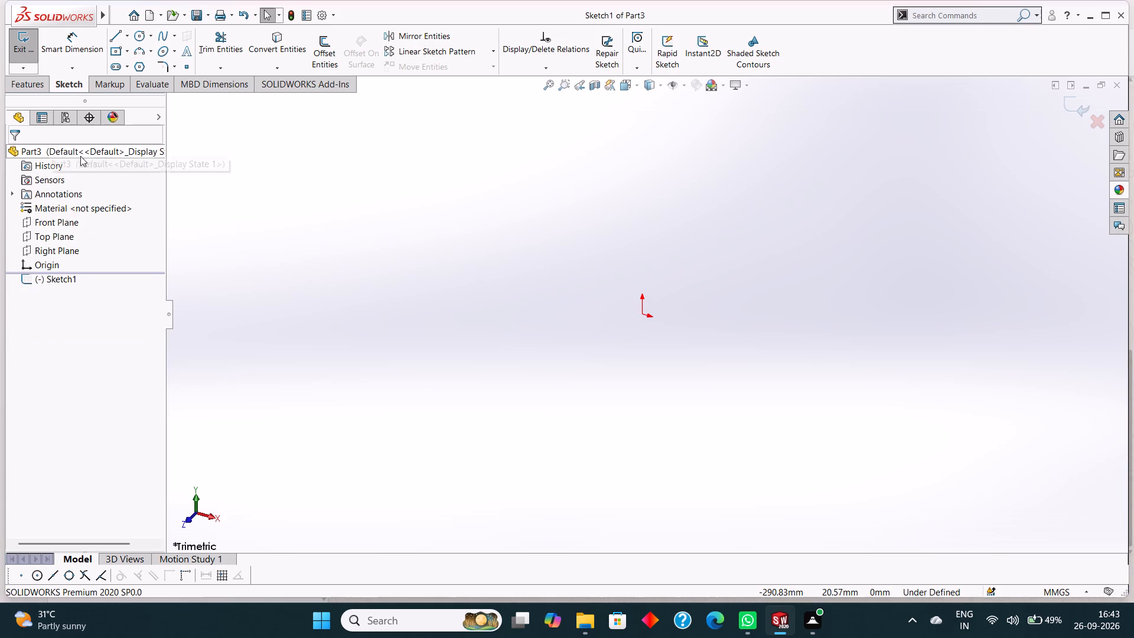
left_click(58, 224)
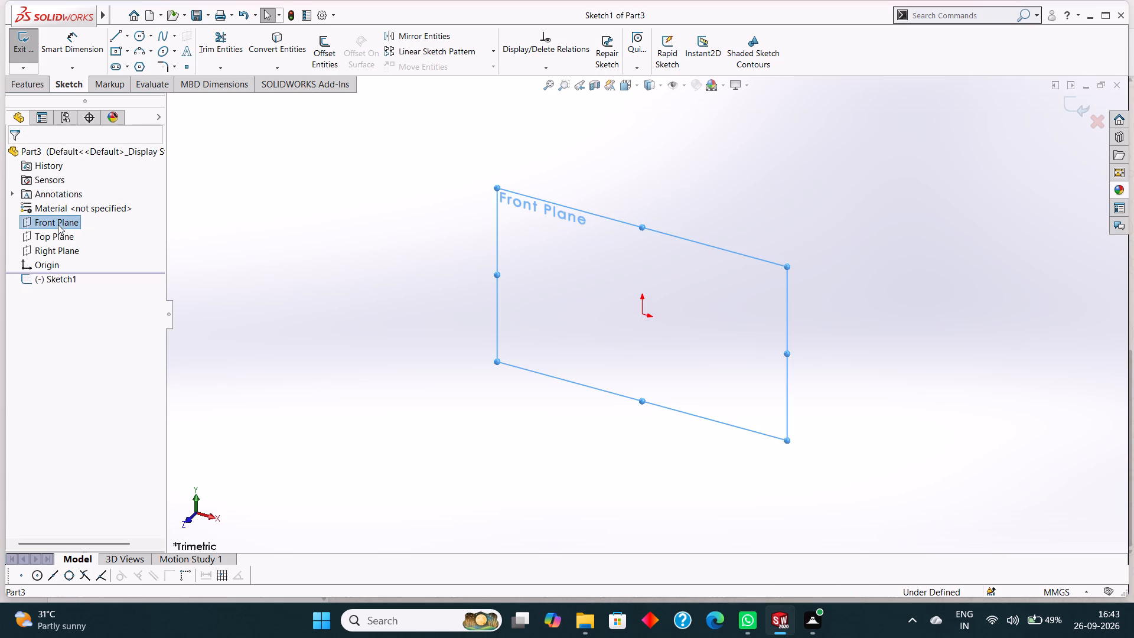
left_click(137, 28)
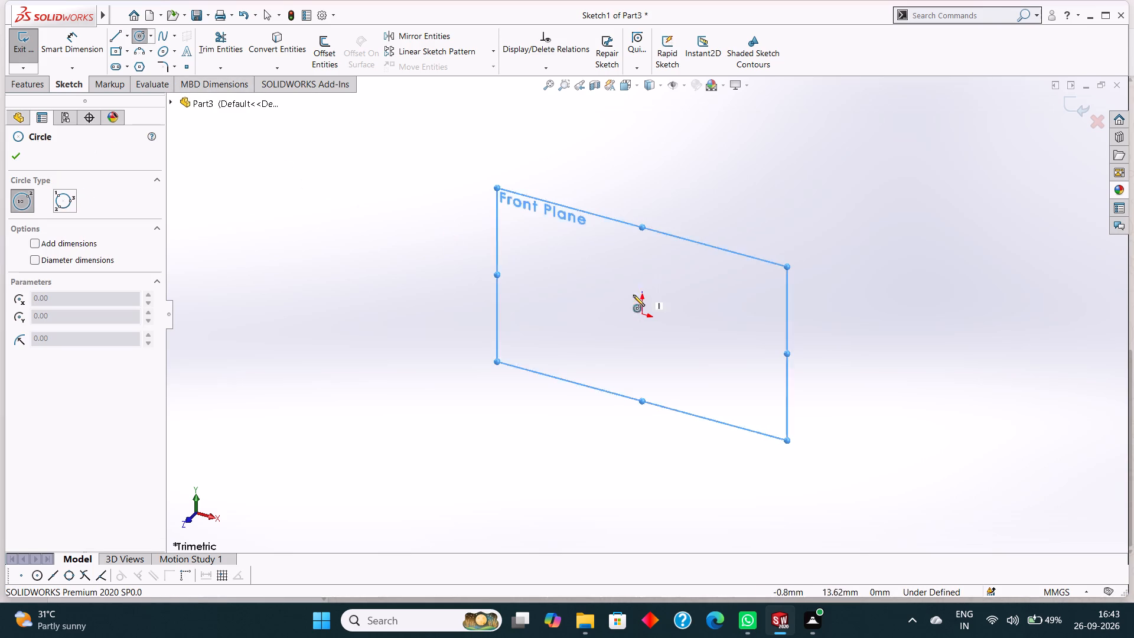
key("Escape")
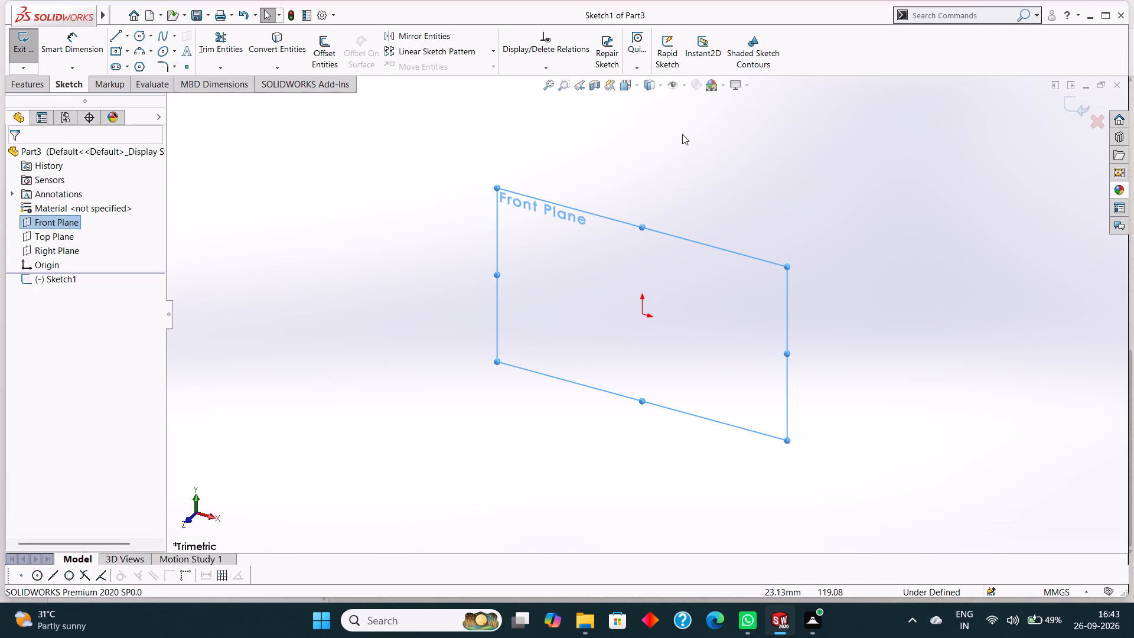
left_click(661, 83)
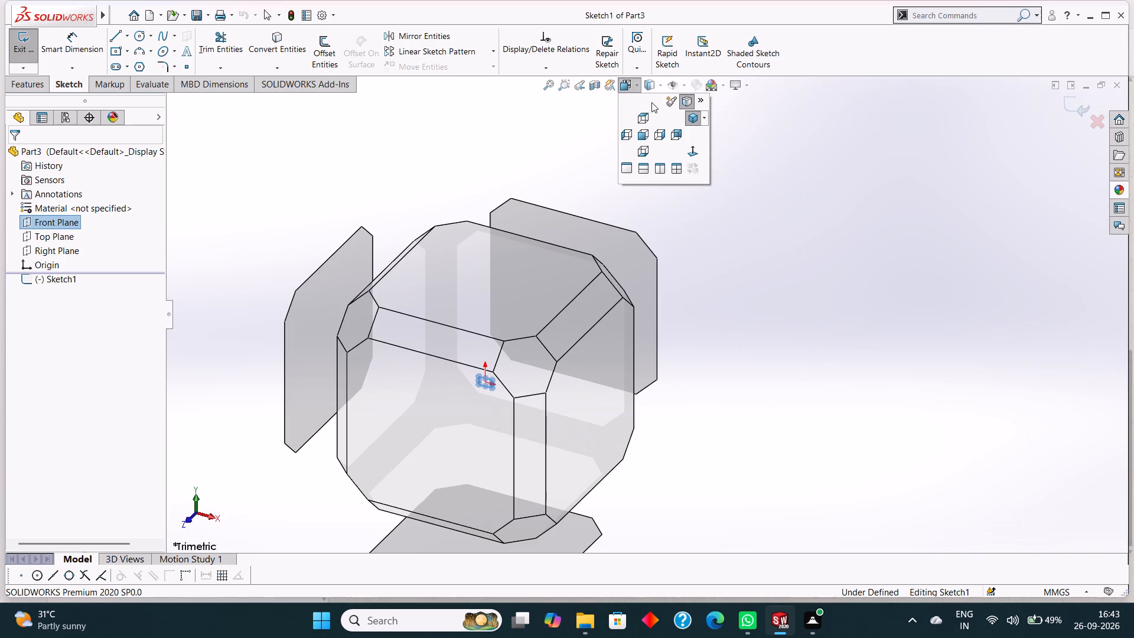
left_click(690, 149)
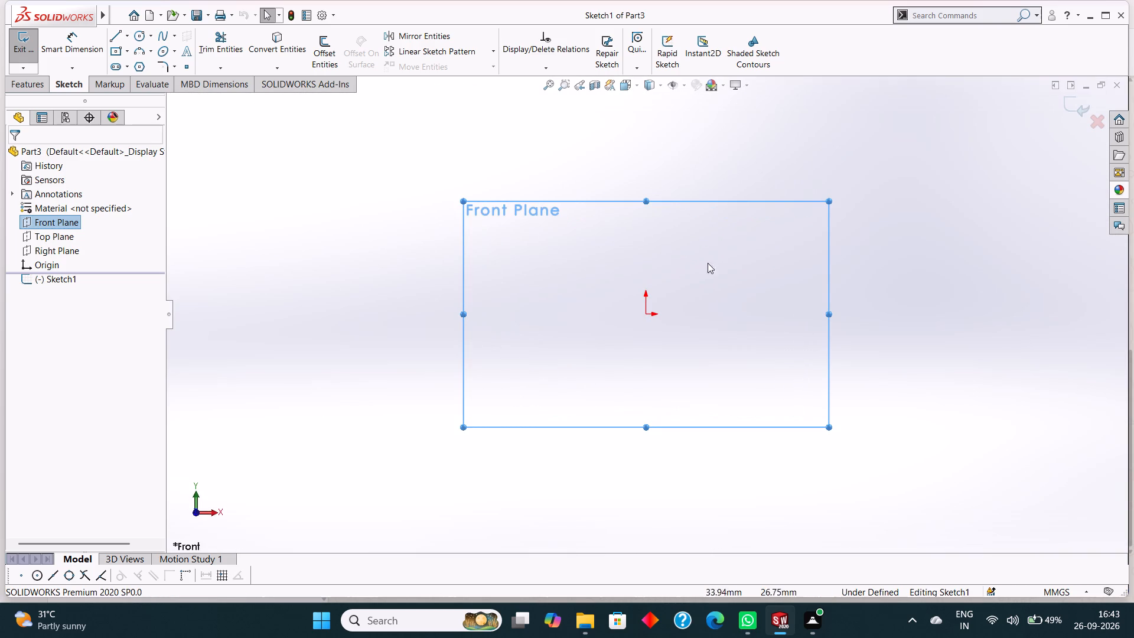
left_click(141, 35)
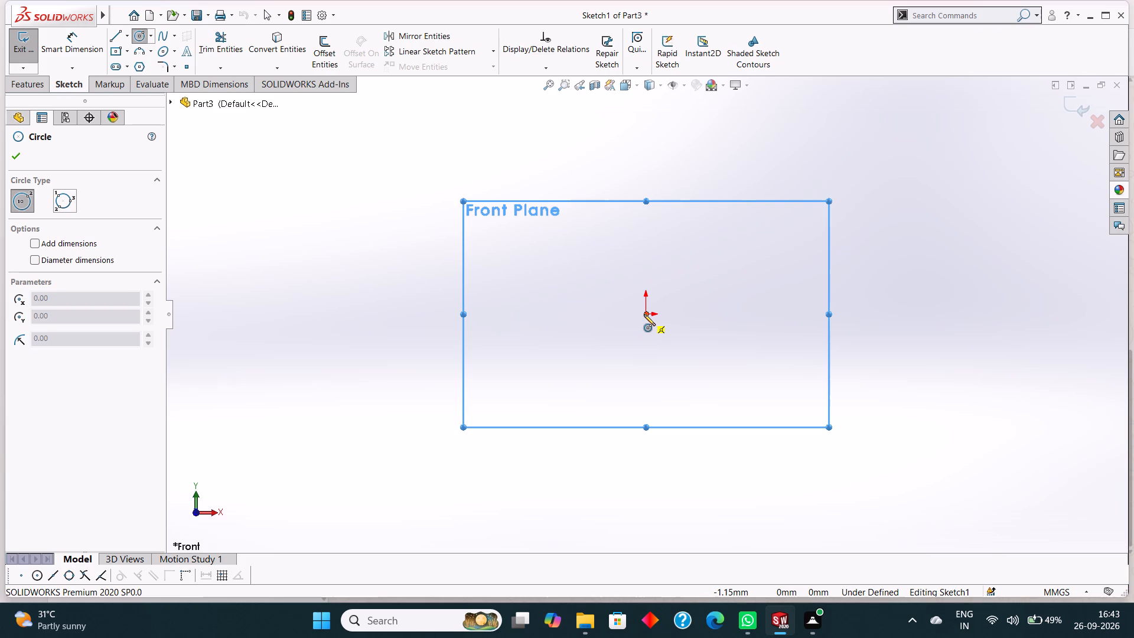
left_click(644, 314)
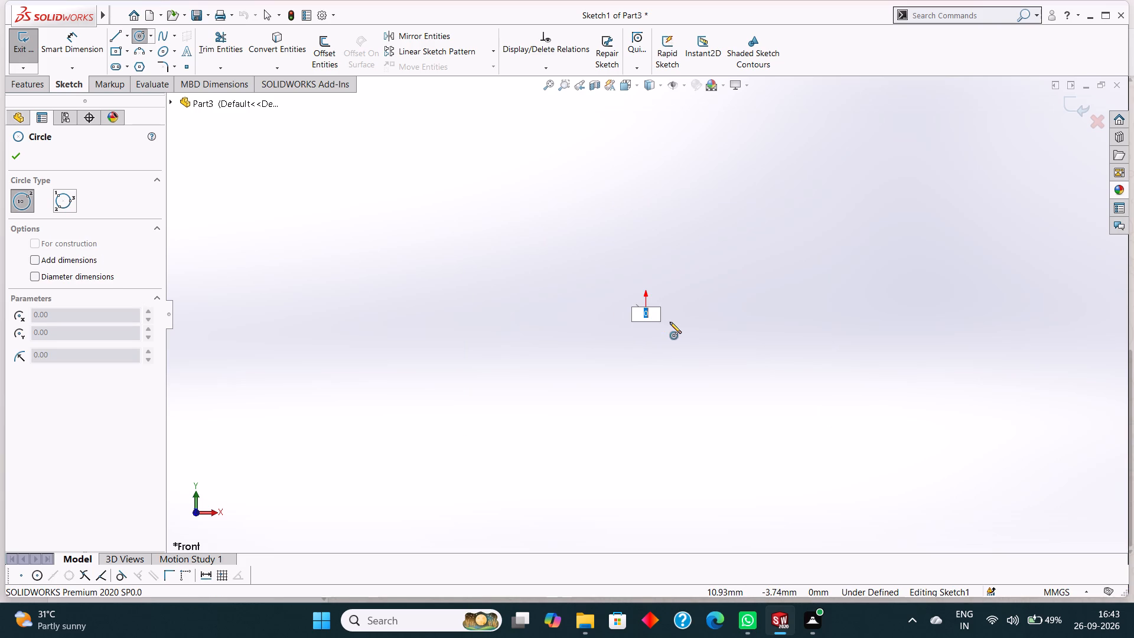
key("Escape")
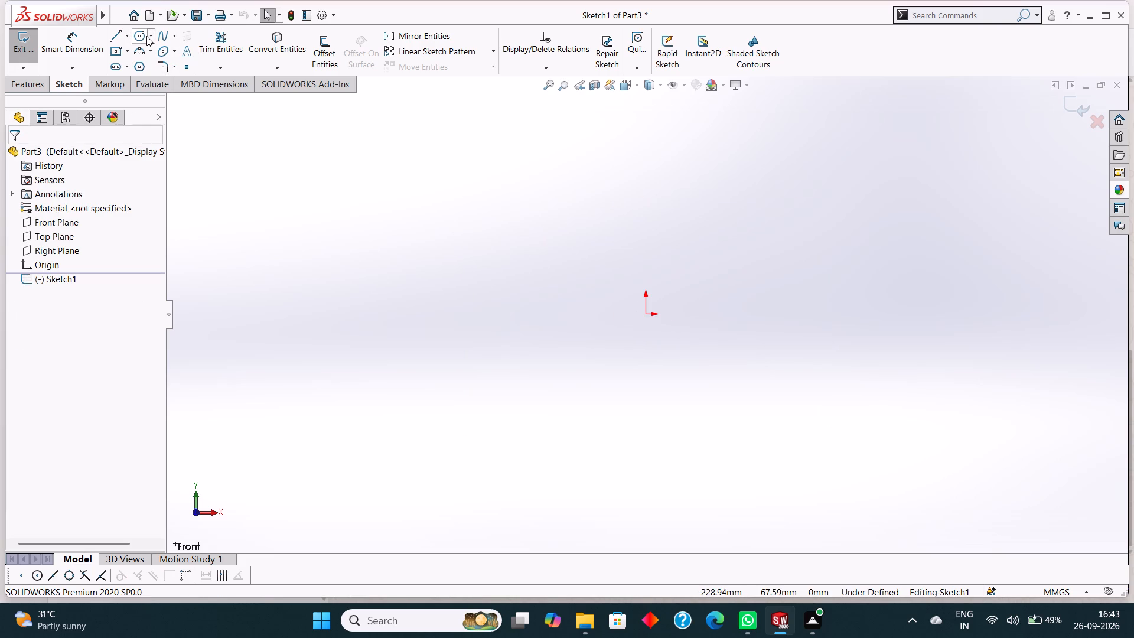
Sketch two concentric circles centred on the origin, with radii of about 22 mm and 34 mm.
left_click(145, 35)
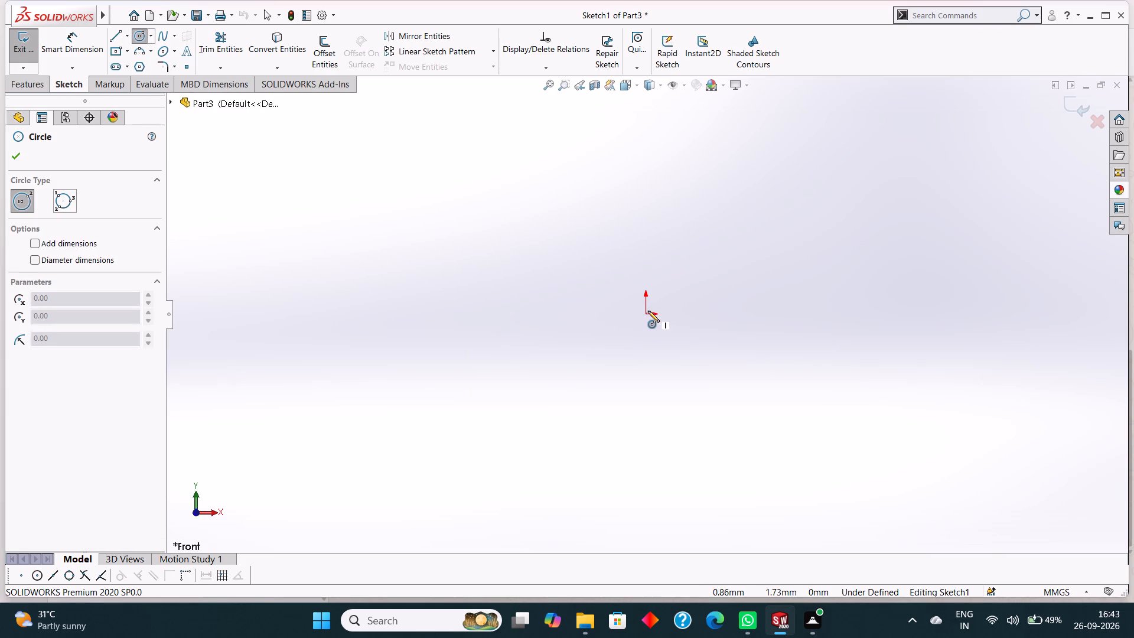
left_click(647, 314)
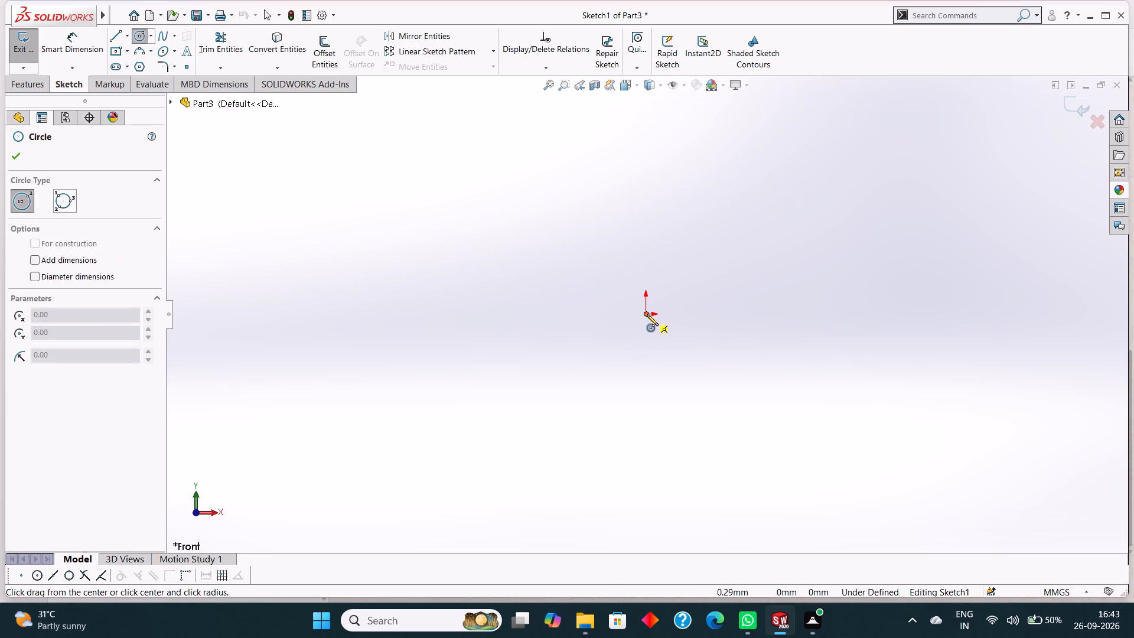
left_click(690, 322)
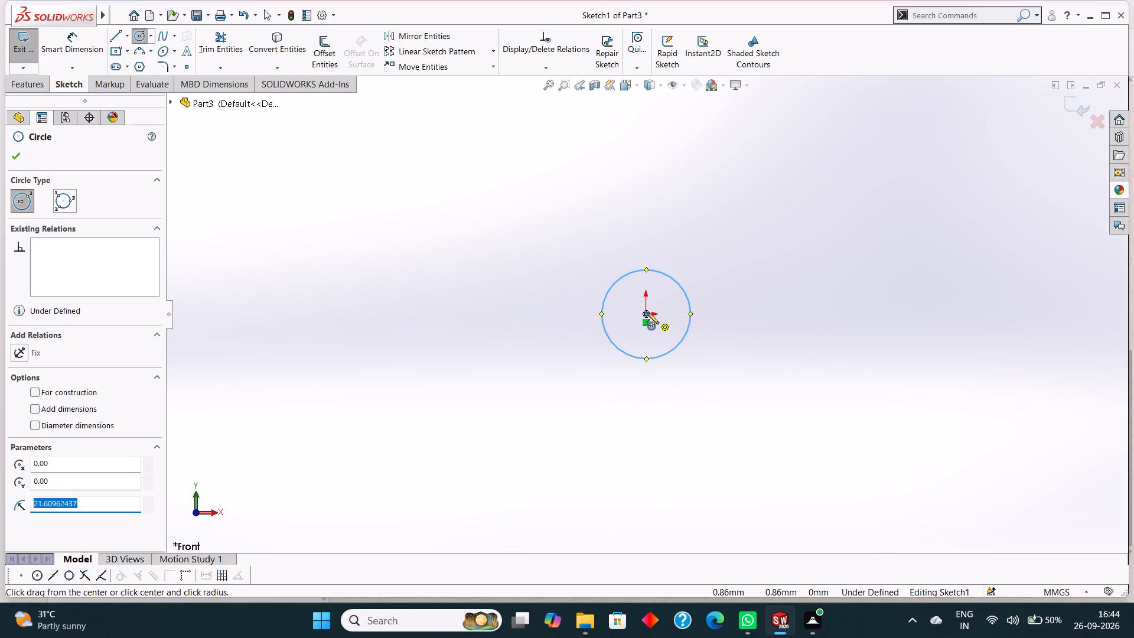
left_click(647, 313)
left_click(714, 334)
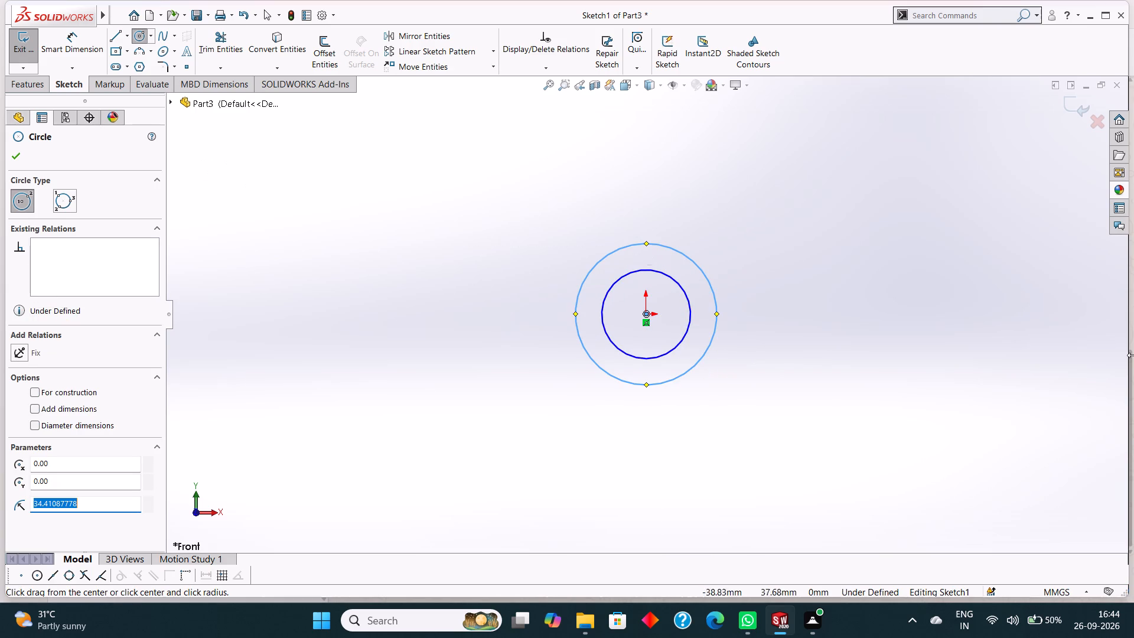
left_click(16, 156)
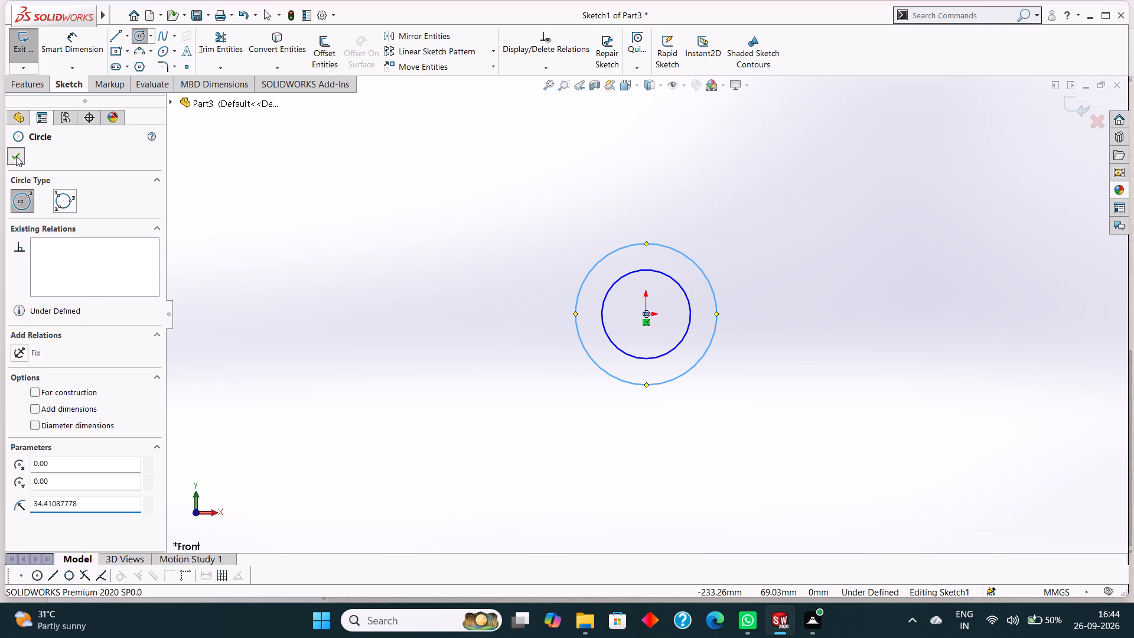
Dimension the inner circle with a diameter of 12.5 mm.
left_click(74, 42)
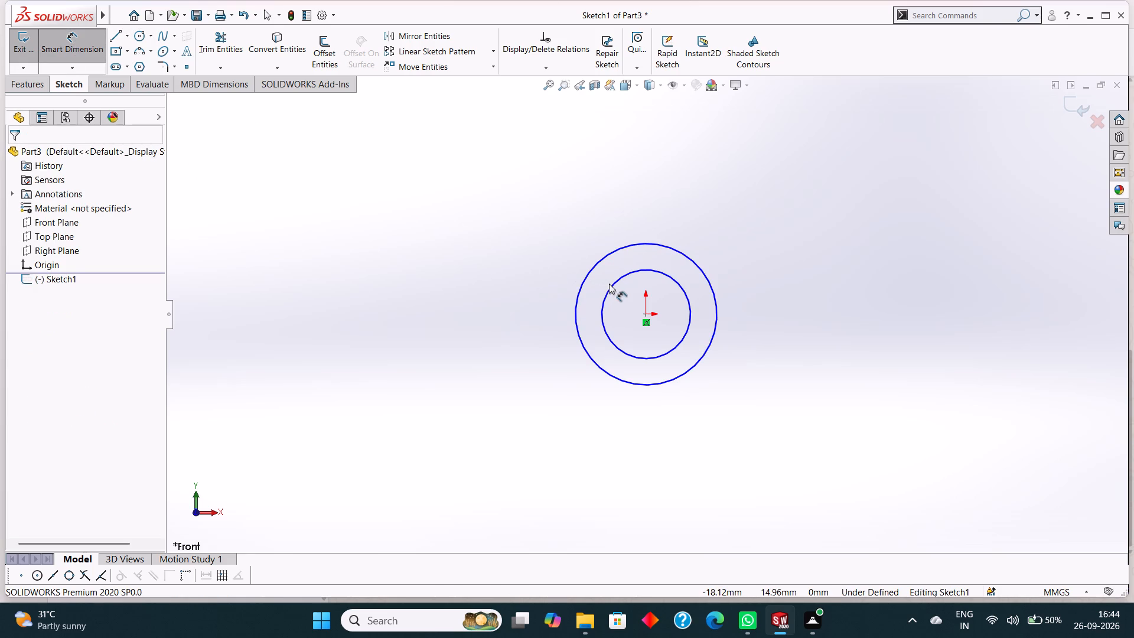
left_click(610, 285)
left_click(510, 301)
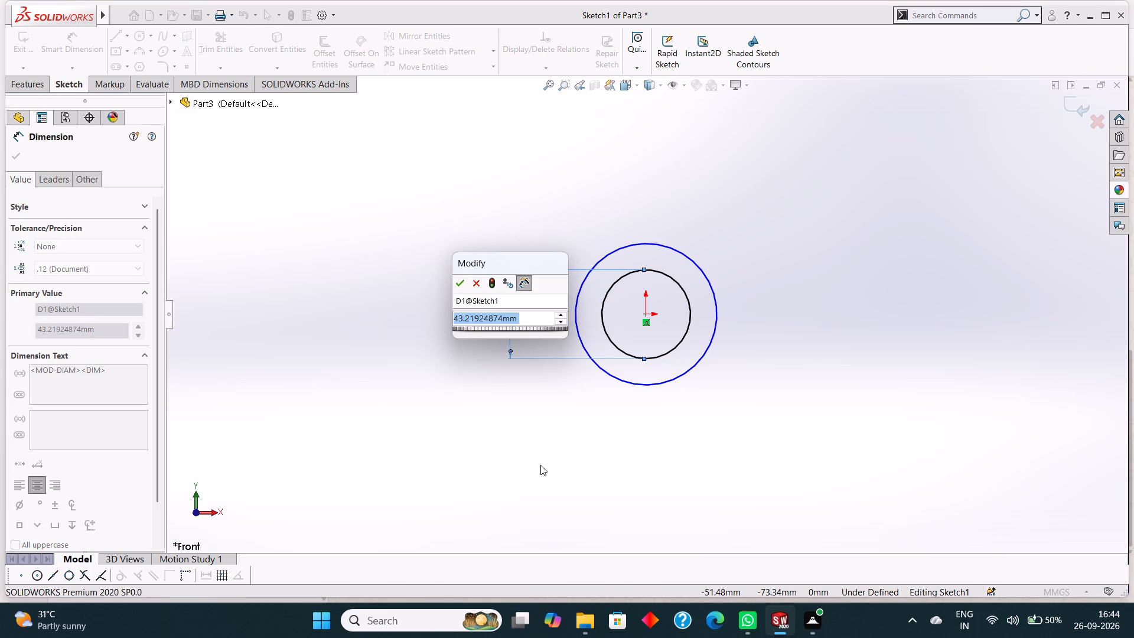
type("12.5")
key("Return")
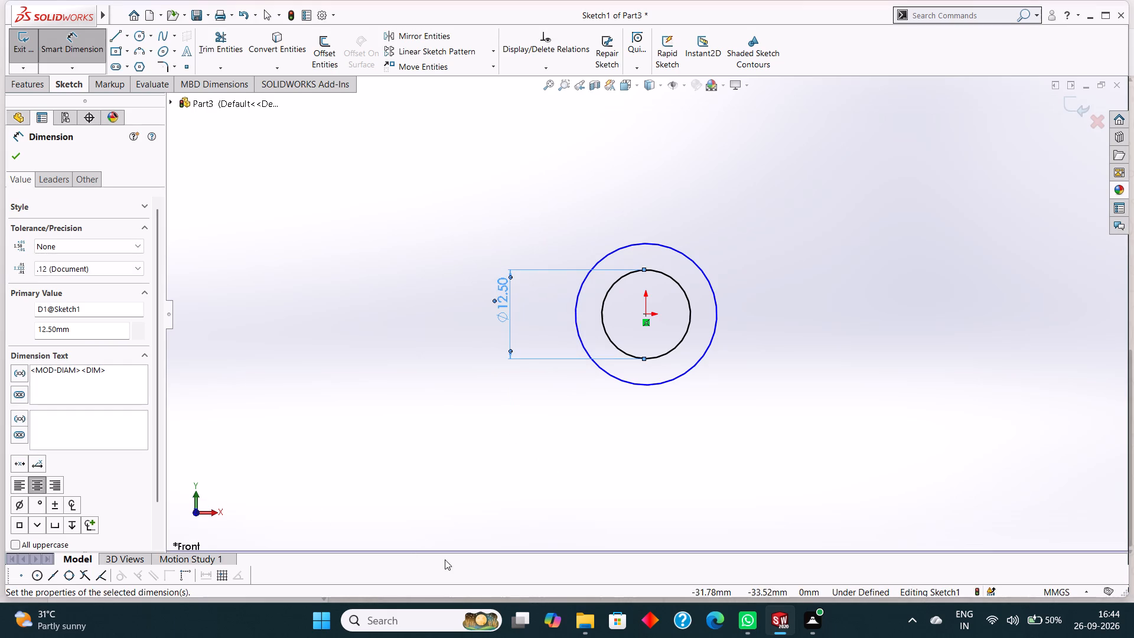
Dimension the outer circle with a diameter of 20 mm.
left_click(608, 376)
left_click(466, 341)
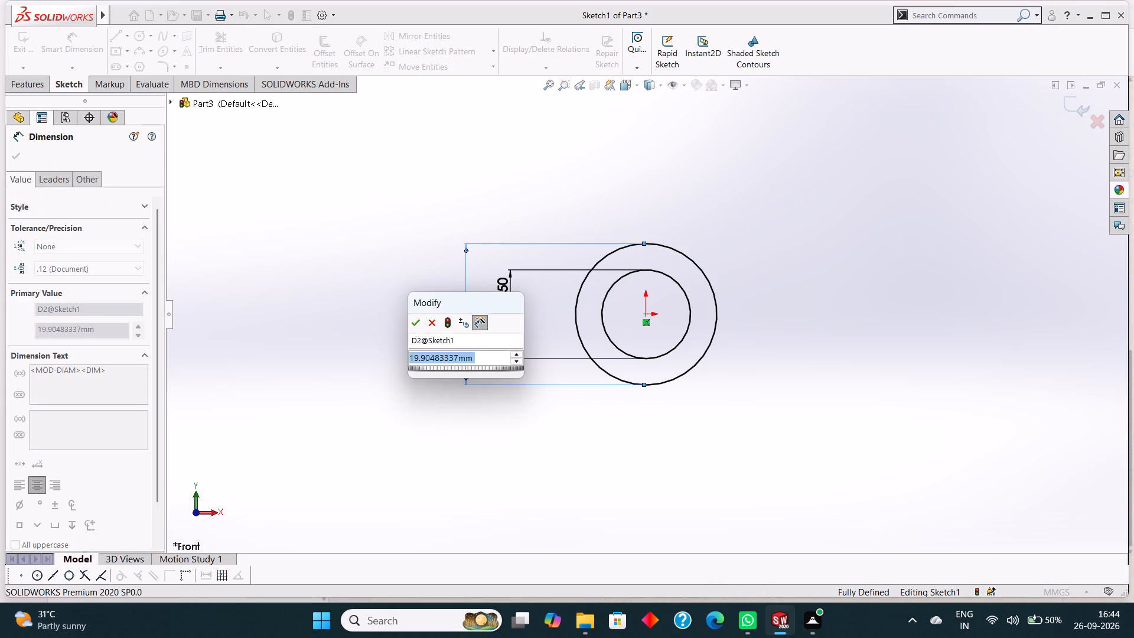
type("20")
key("Return")
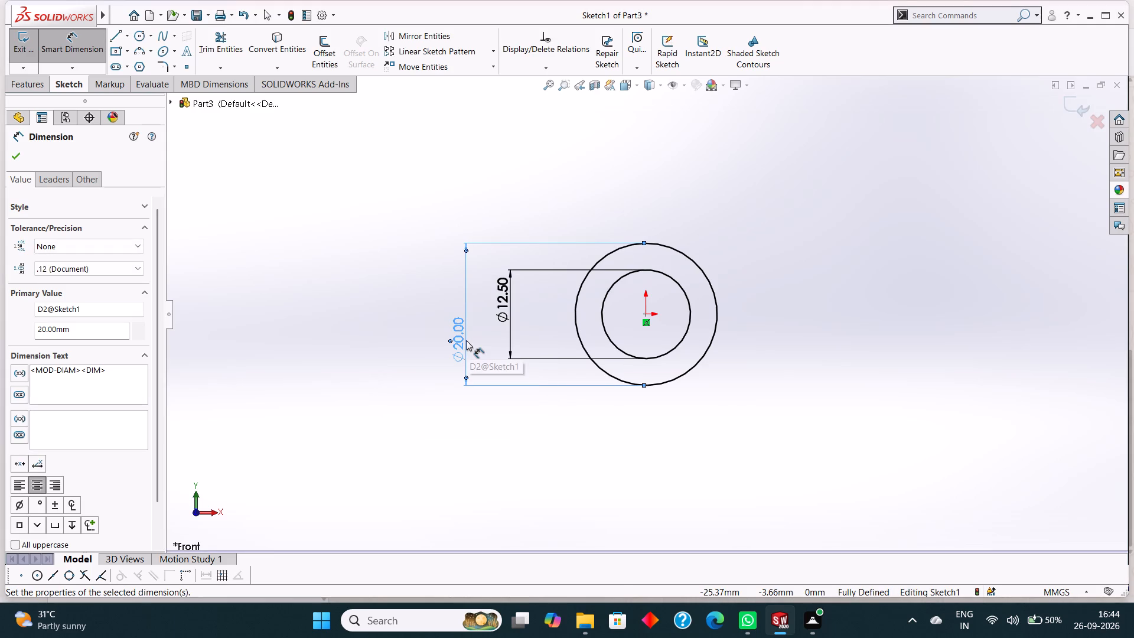
scroll(472, 343, "up", 4)
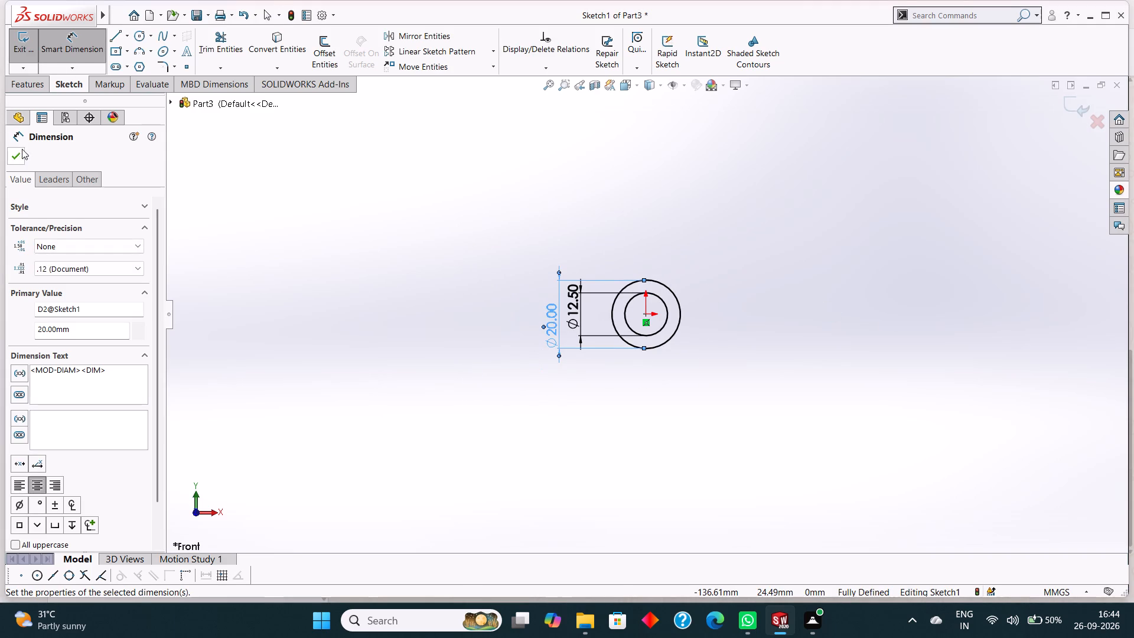
left_click(22, 149)
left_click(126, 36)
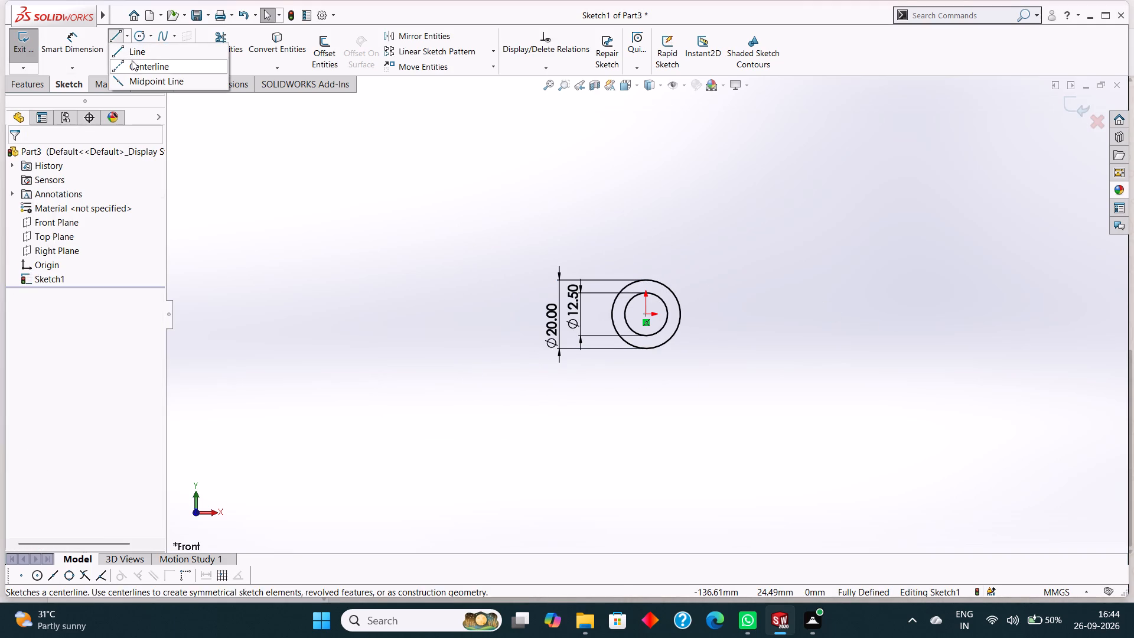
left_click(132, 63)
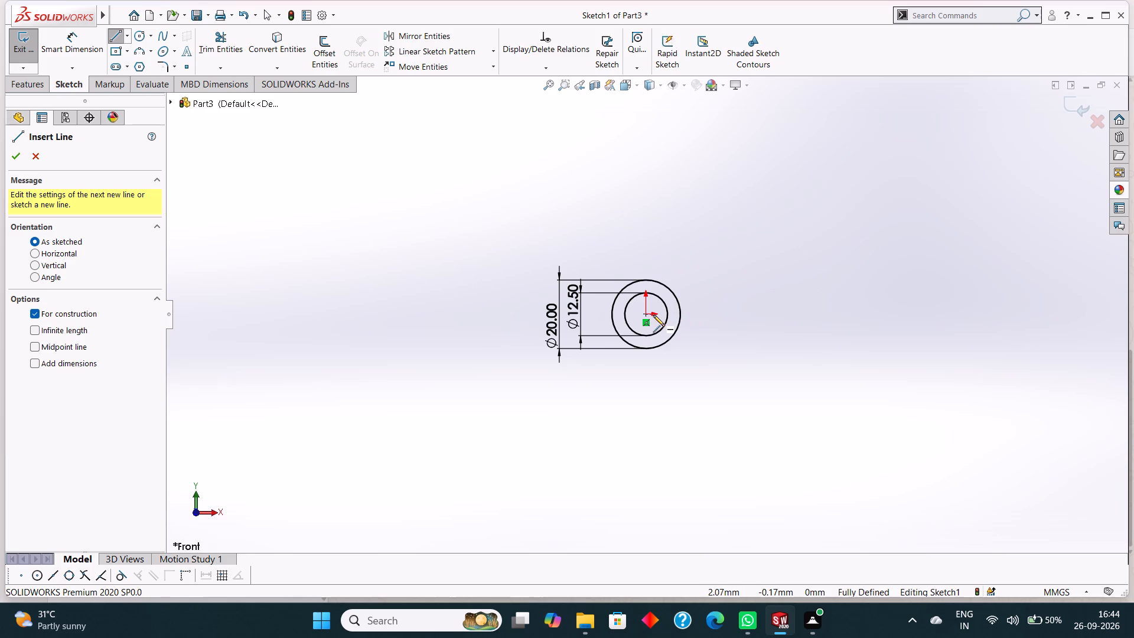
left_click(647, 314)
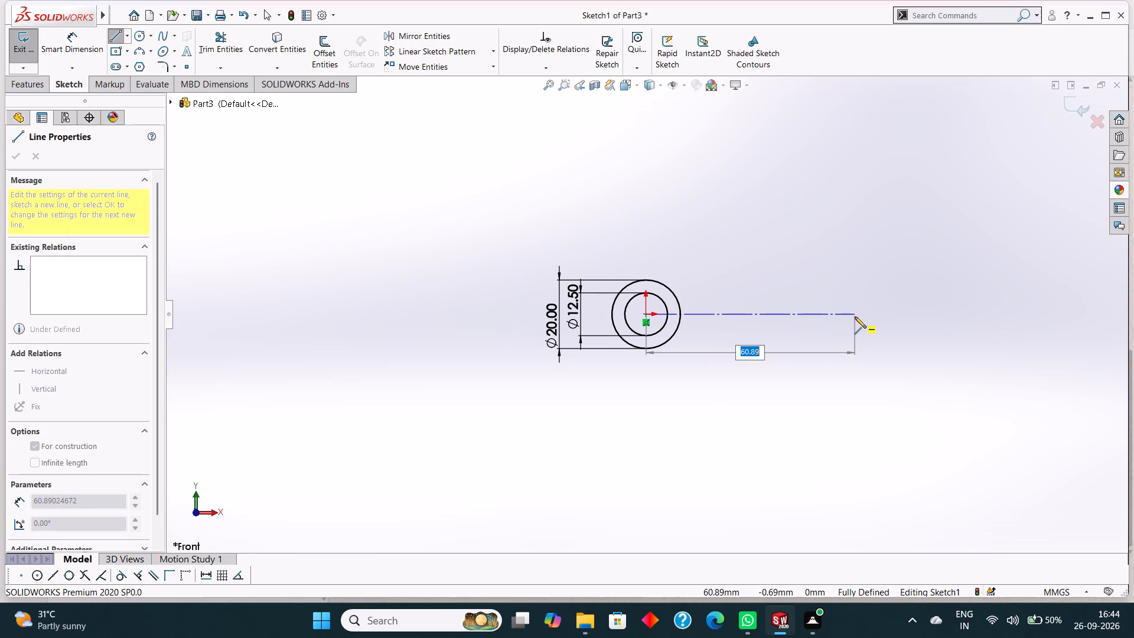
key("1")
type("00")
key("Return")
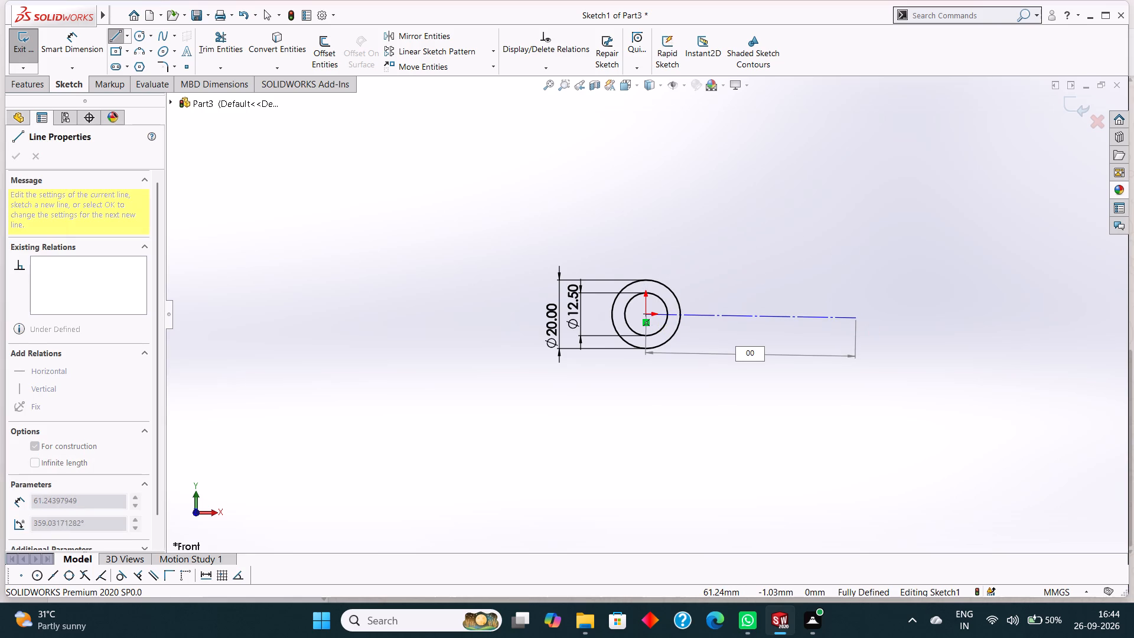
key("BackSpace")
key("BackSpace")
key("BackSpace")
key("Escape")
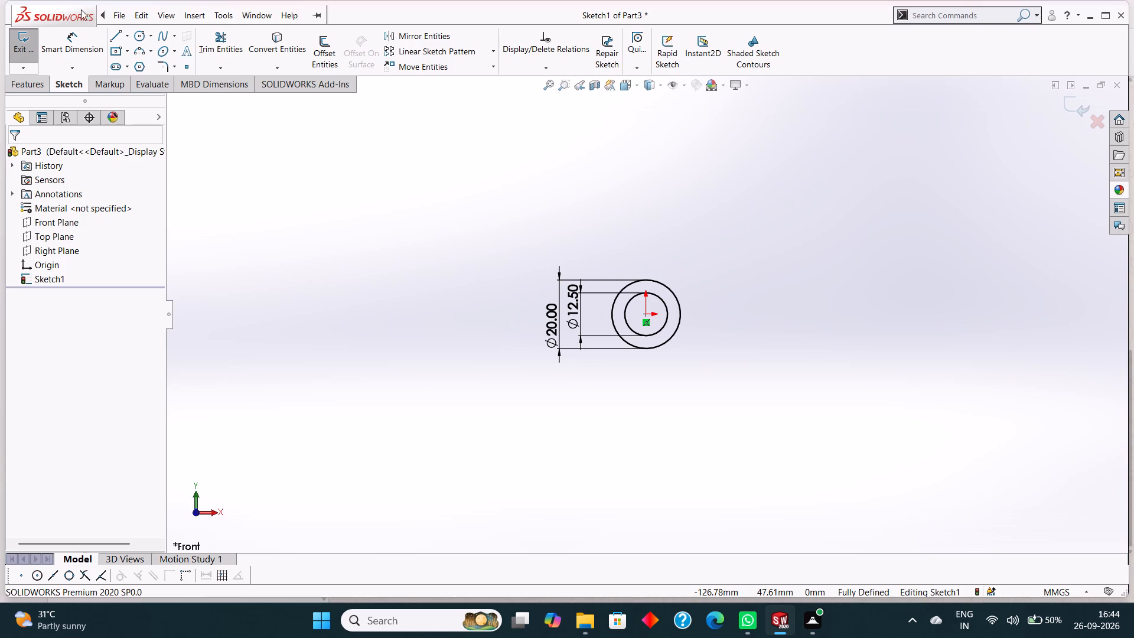
Draw a horizontal construction centerline 100 mm long from the origin in the positive X direction.
left_click(126, 39)
left_click(142, 64)
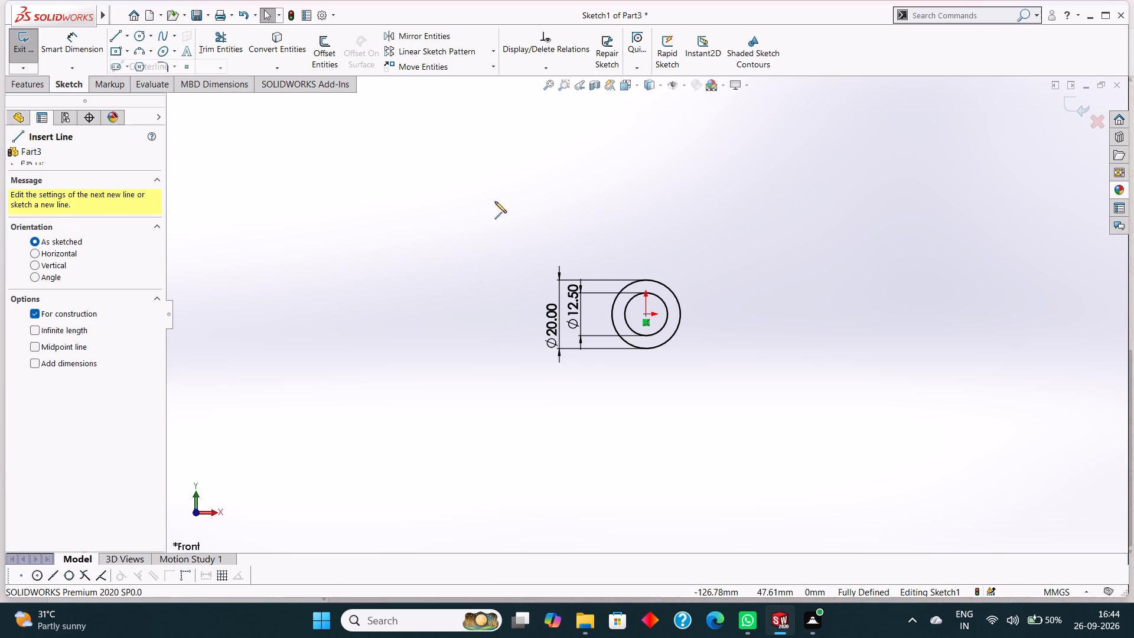
left_click(647, 311)
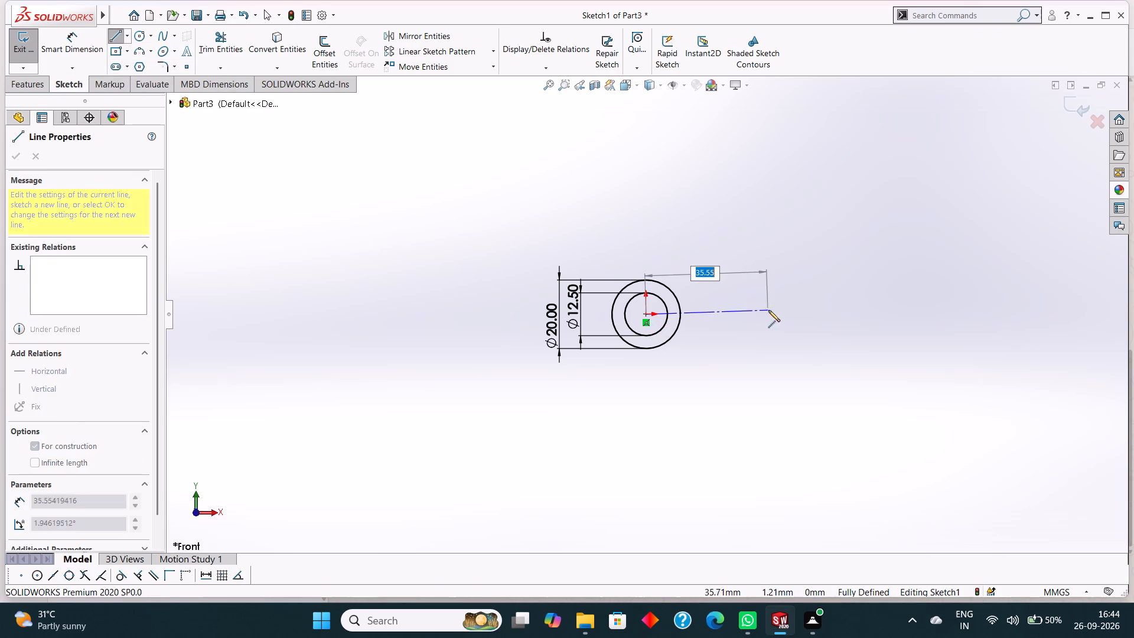
type("100")
key("Return")
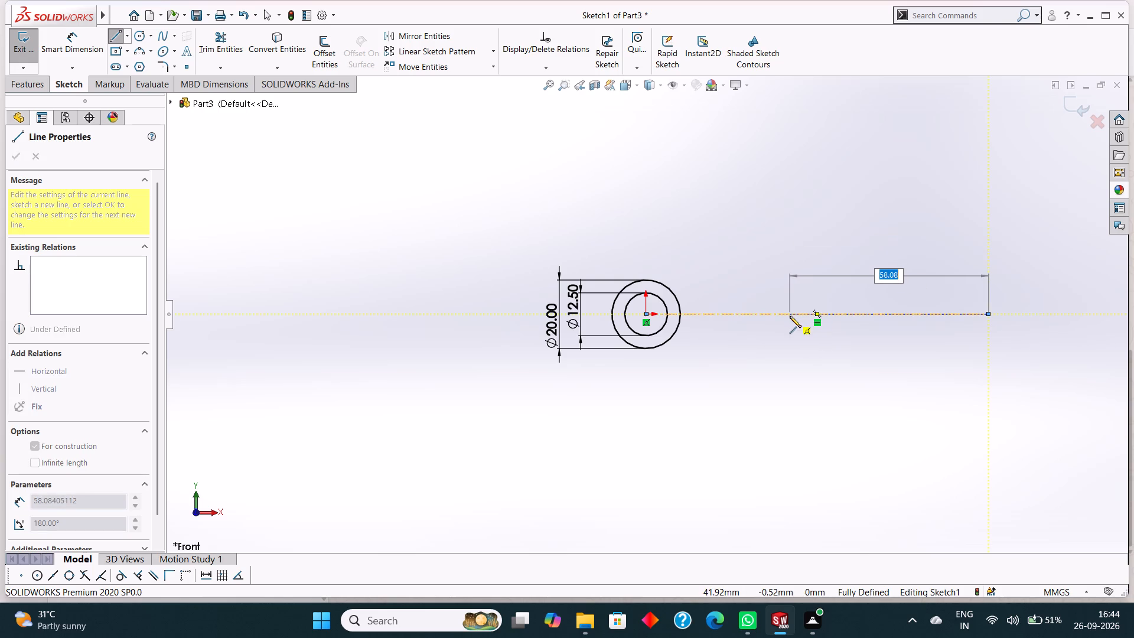
right_click(849, 216)
left_click(870, 223)
scroll(917, 283, "up", 4)
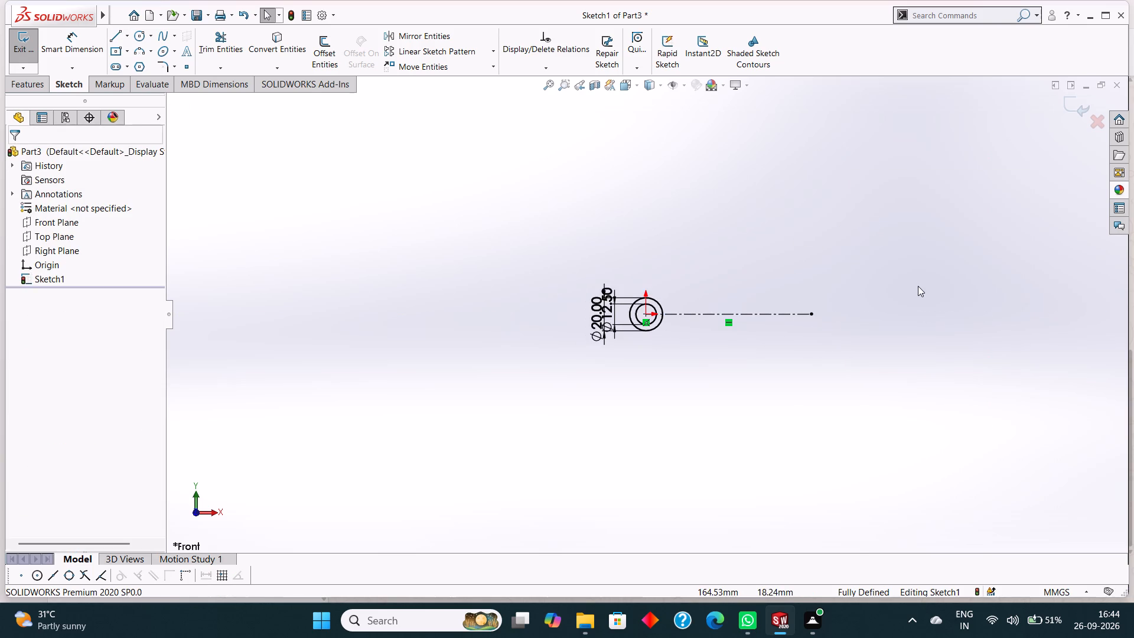
scroll(916, 292, "up", 2)
scroll(890, 291, "down", 2)
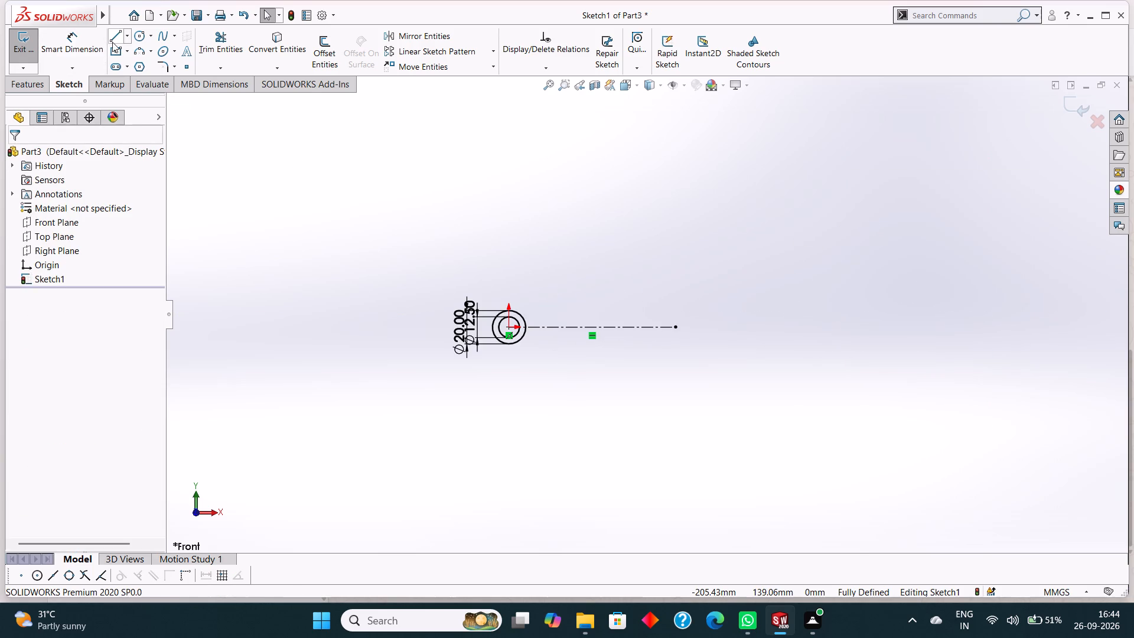
Draw a second horizontal construction centerline 100 mm long, continuing from the far end of the first one.
left_click(126, 38)
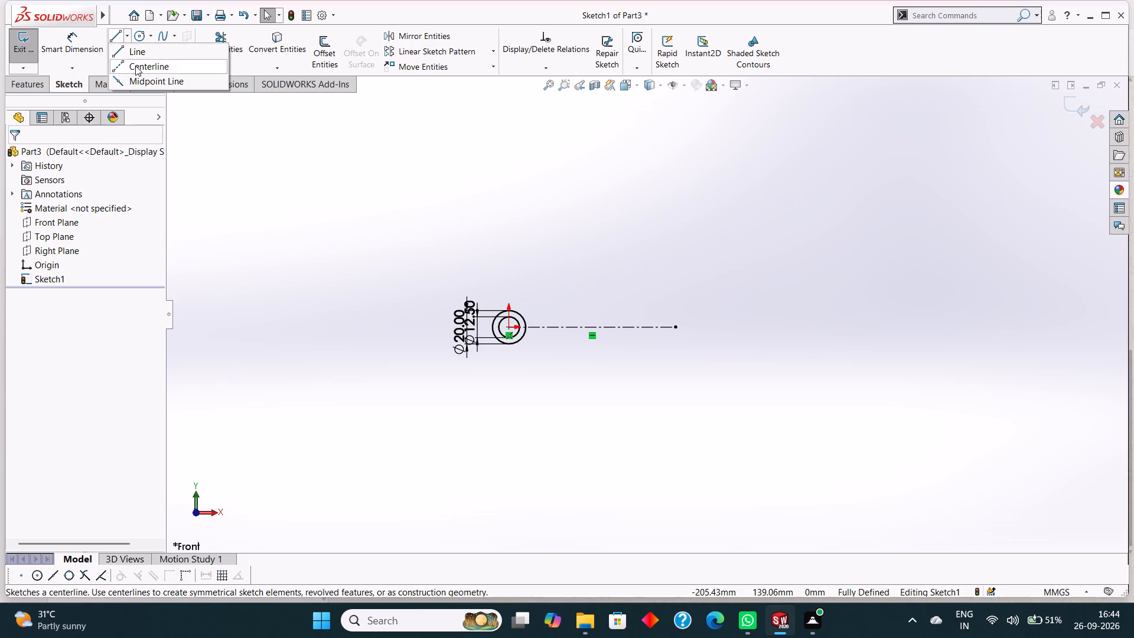
left_click(135, 66)
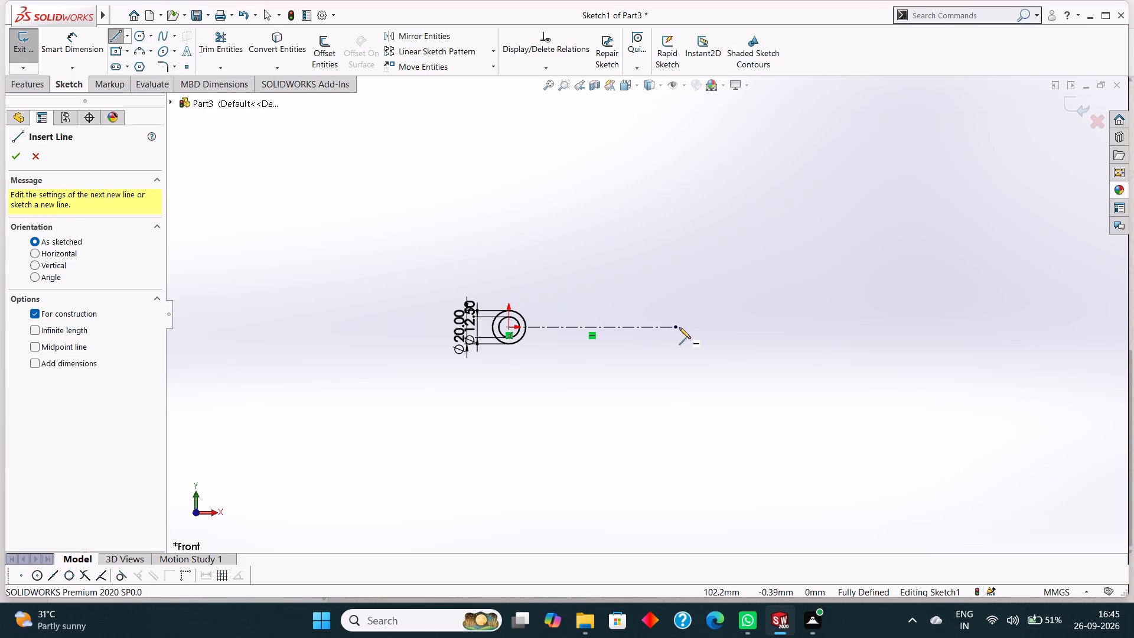
left_click(675, 326)
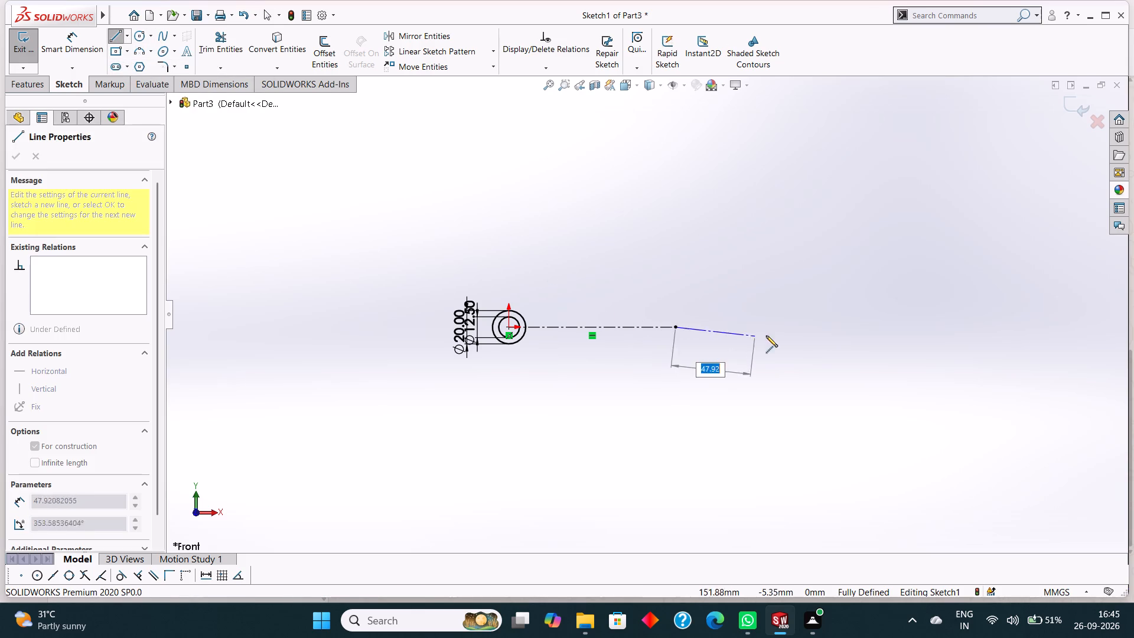
type("100")
key("Return")
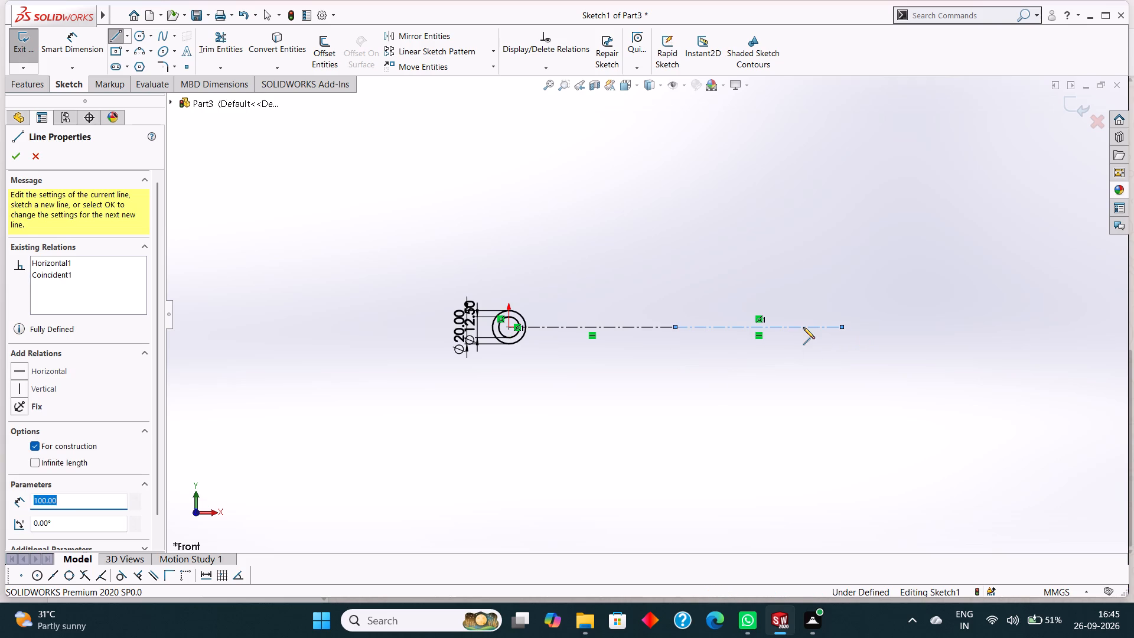
right_click(808, 377)
left_click(833, 385)
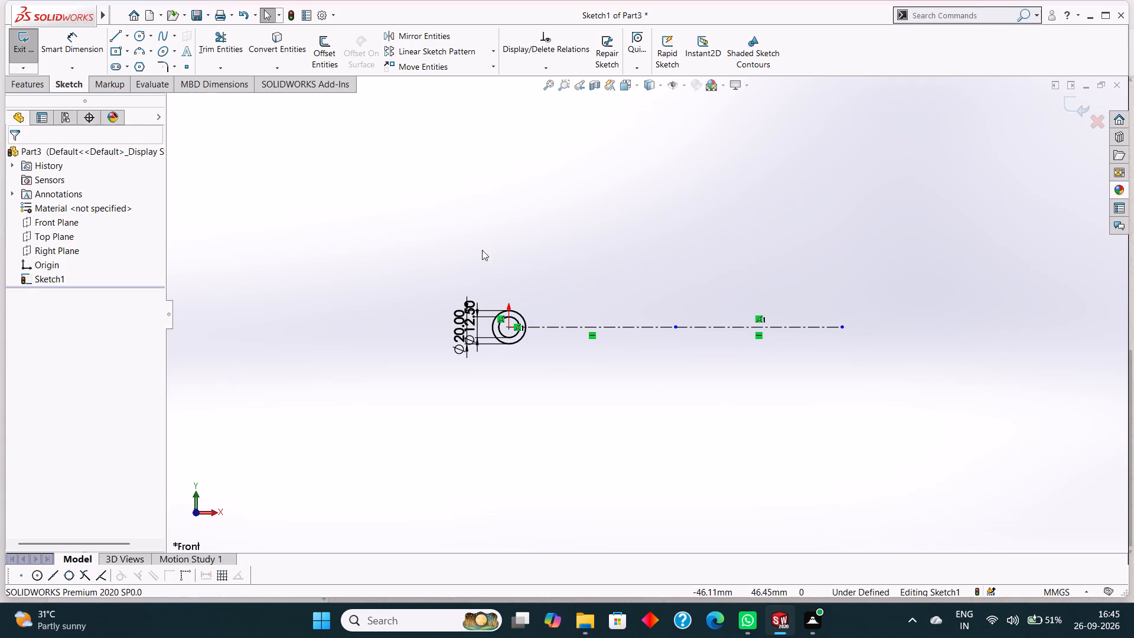
Sketch a circle with a 12.5 mm radius centred on the far end of the second centerline.
left_click(136, 37)
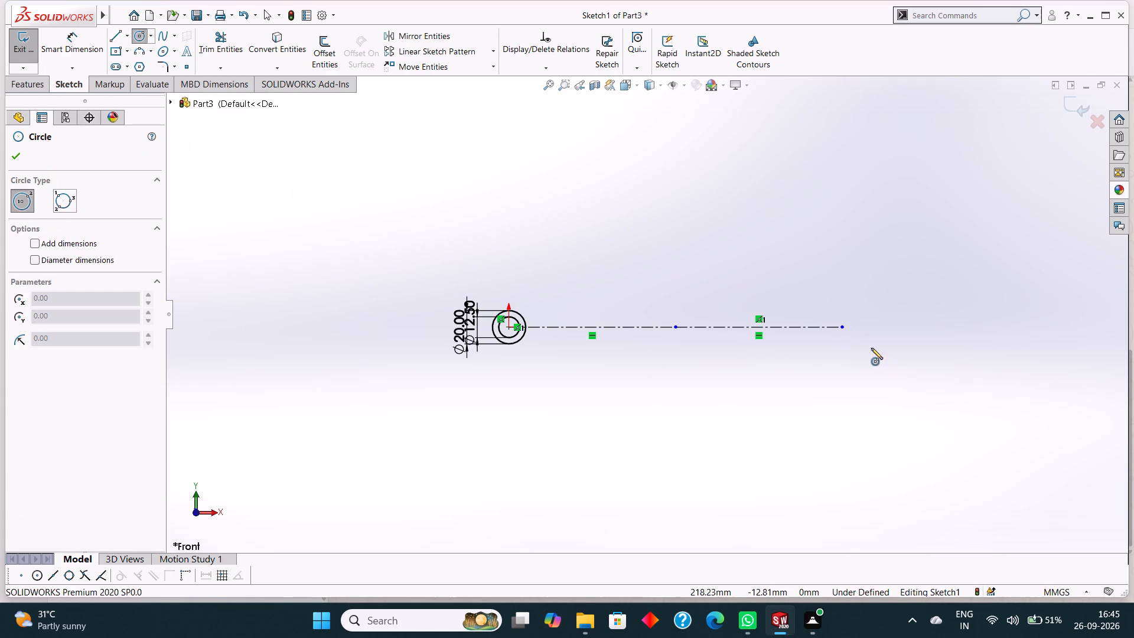
left_click(845, 327)
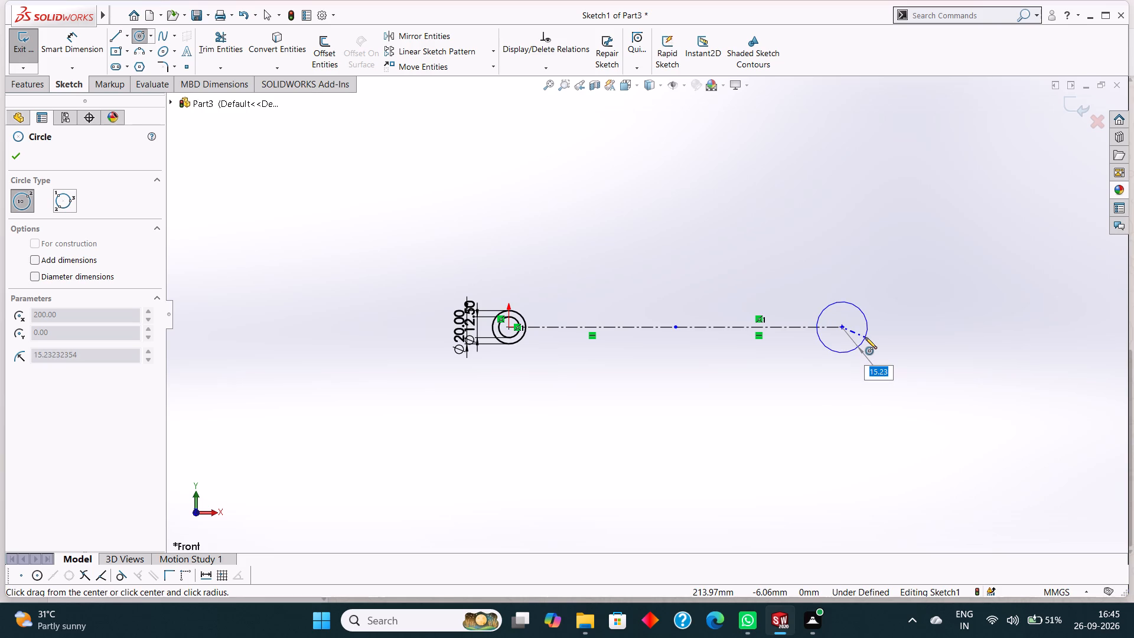
type("12.5")
key("Return")
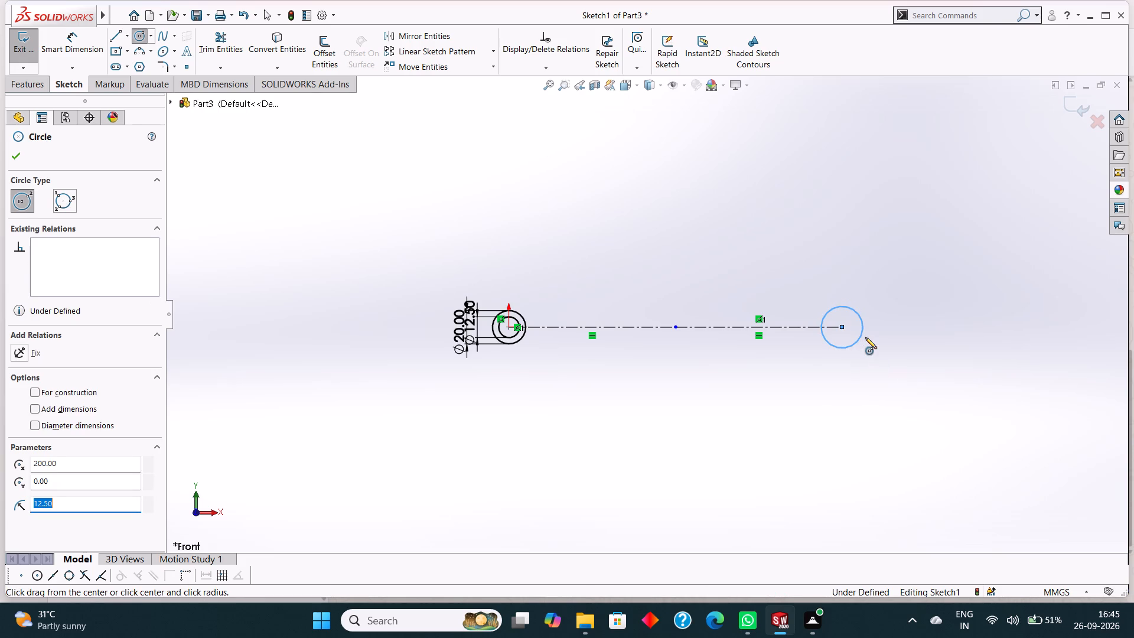
left_click(14, 155)
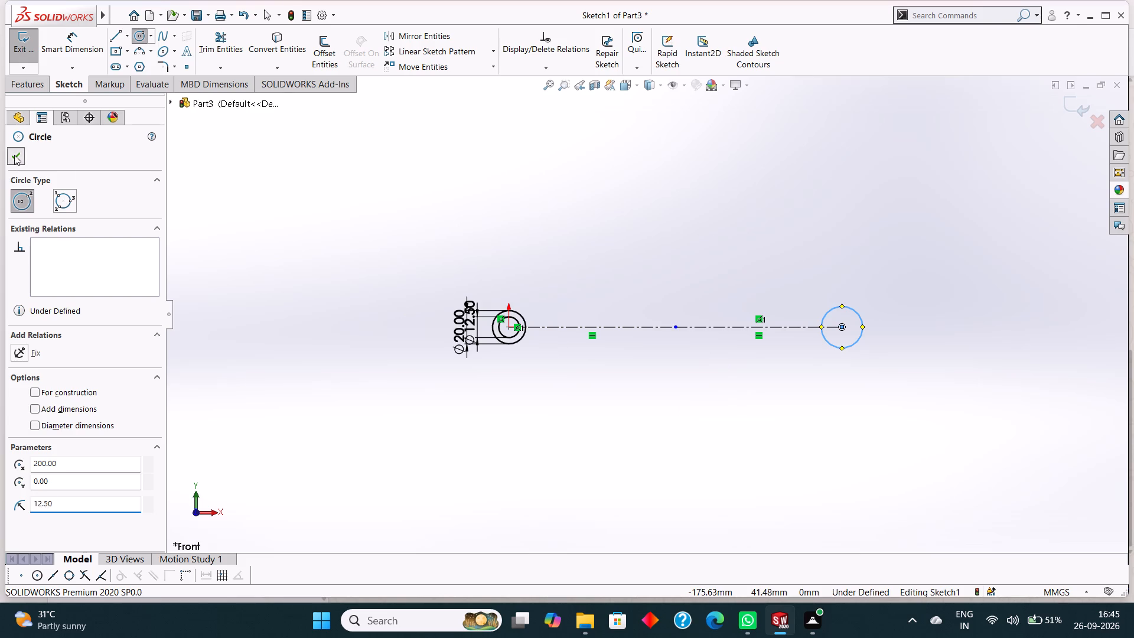
Add a diameter dimension to the new circle at the far end of the centerlines.
left_click(62, 50)
left_click(850, 350)
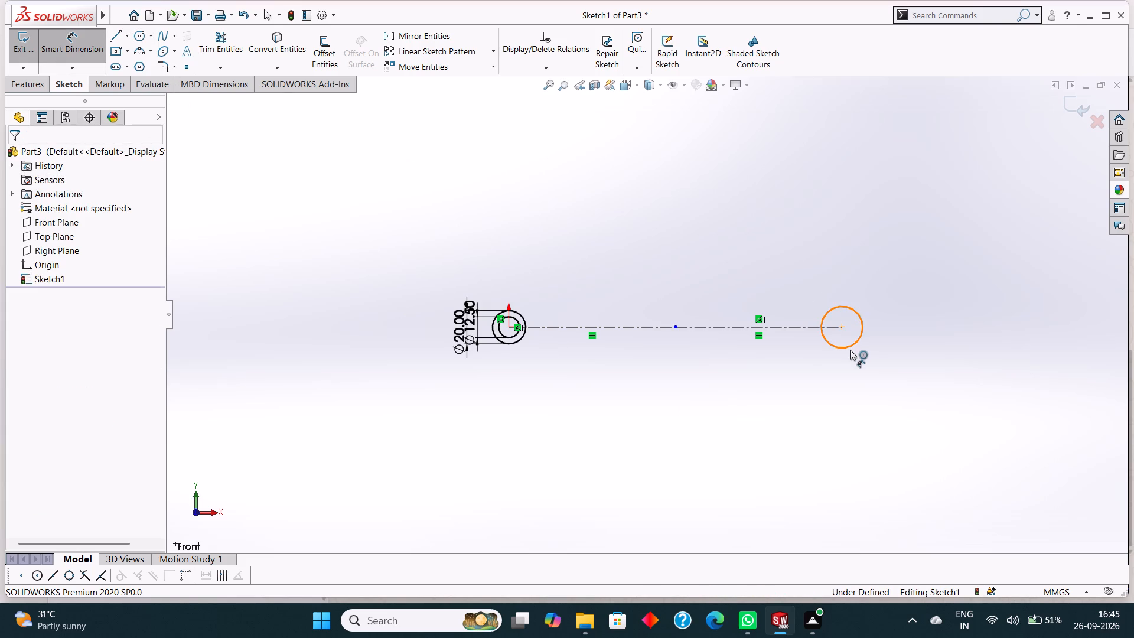
left_click(869, 362)
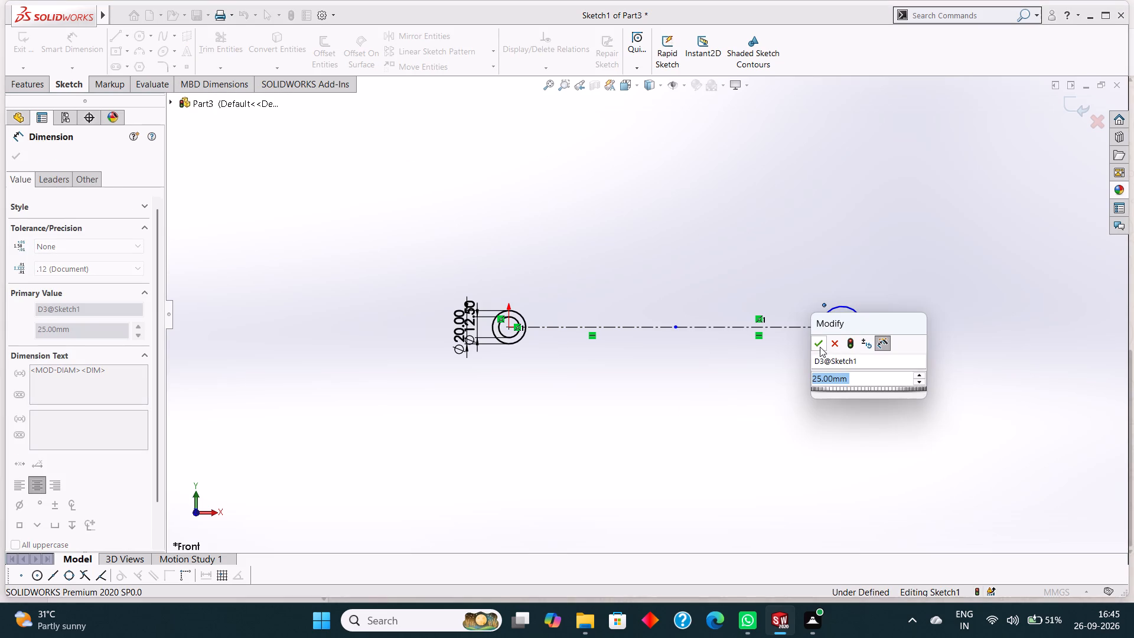
left_click(820, 347)
left_click(15, 151)
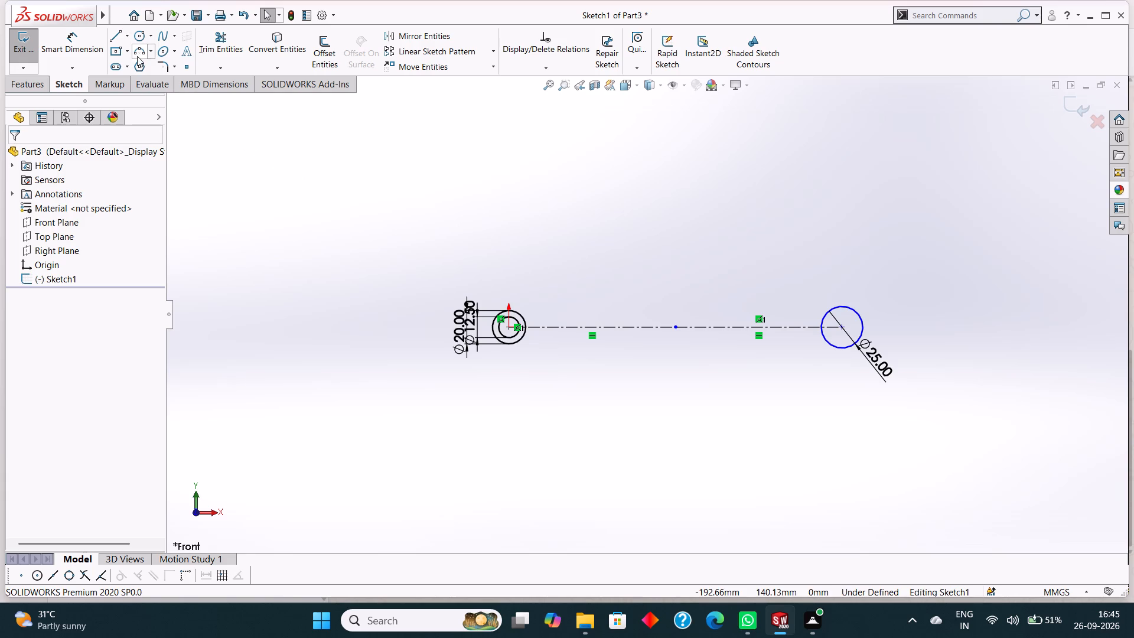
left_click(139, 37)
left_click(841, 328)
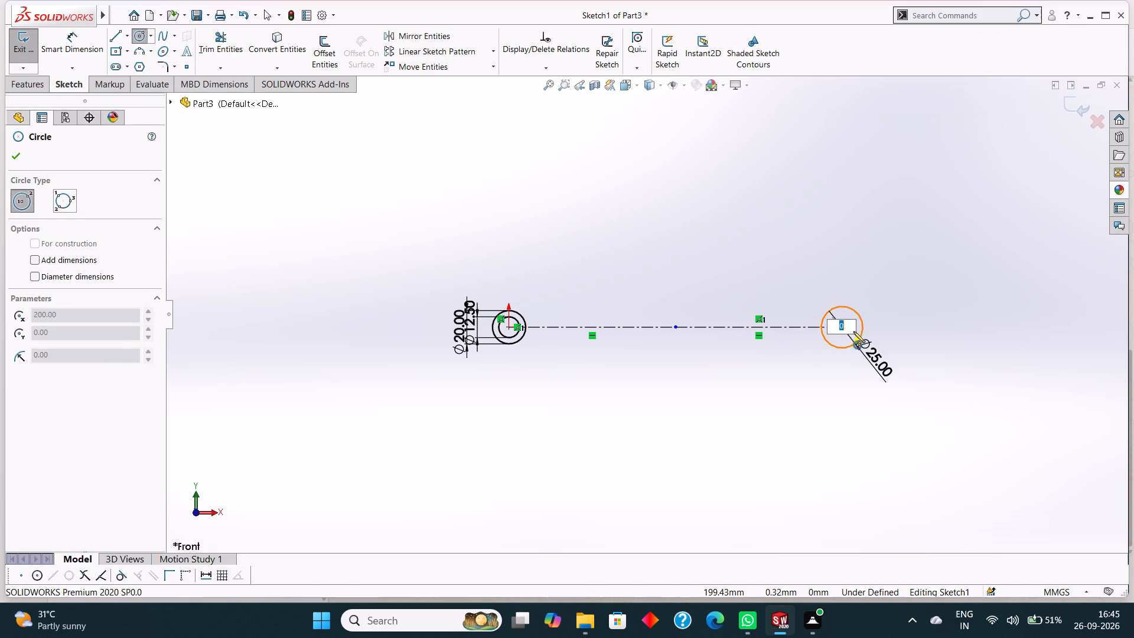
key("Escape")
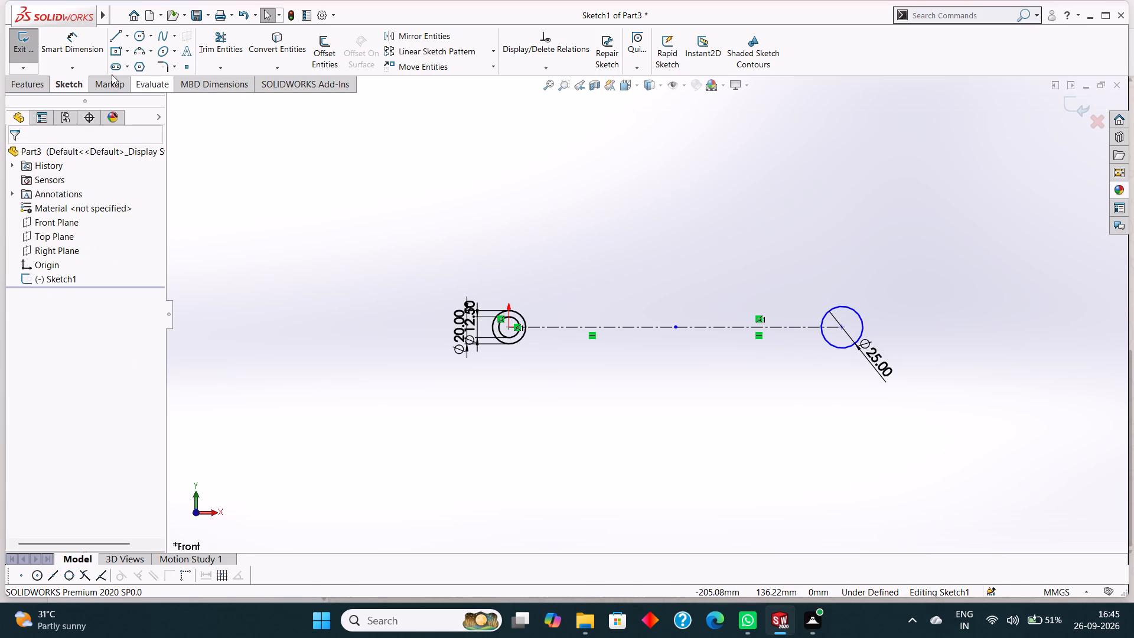
Sketch a larger concentric circle with a radius of about 22 mm around the 25 mm circle.
left_click(131, 38)
left_click(133, 36)
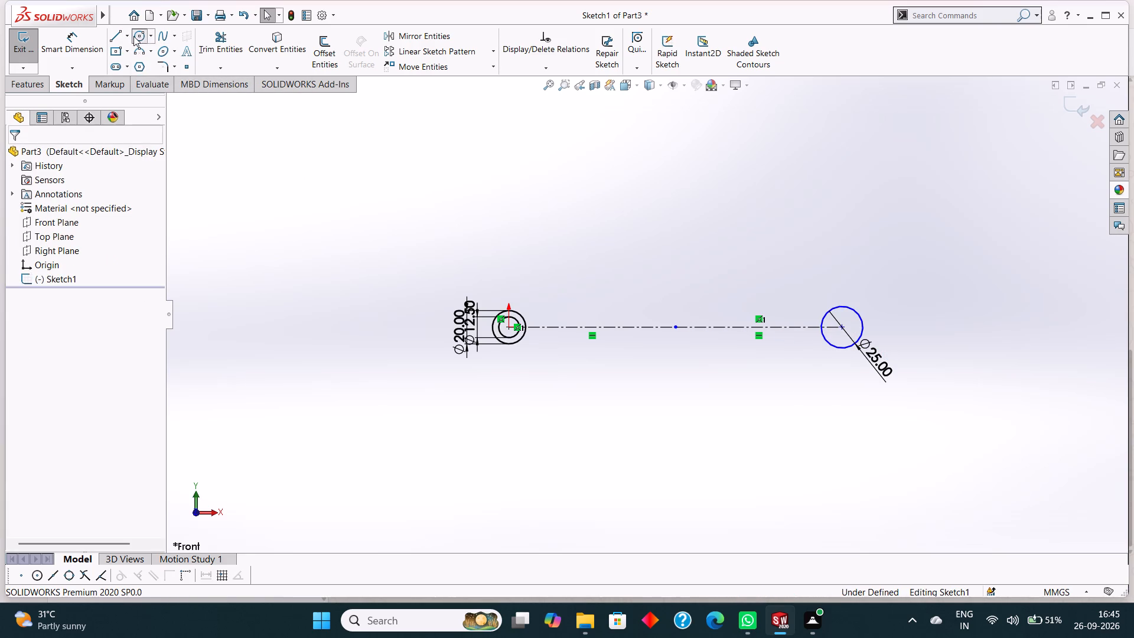
left_click(845, 327)
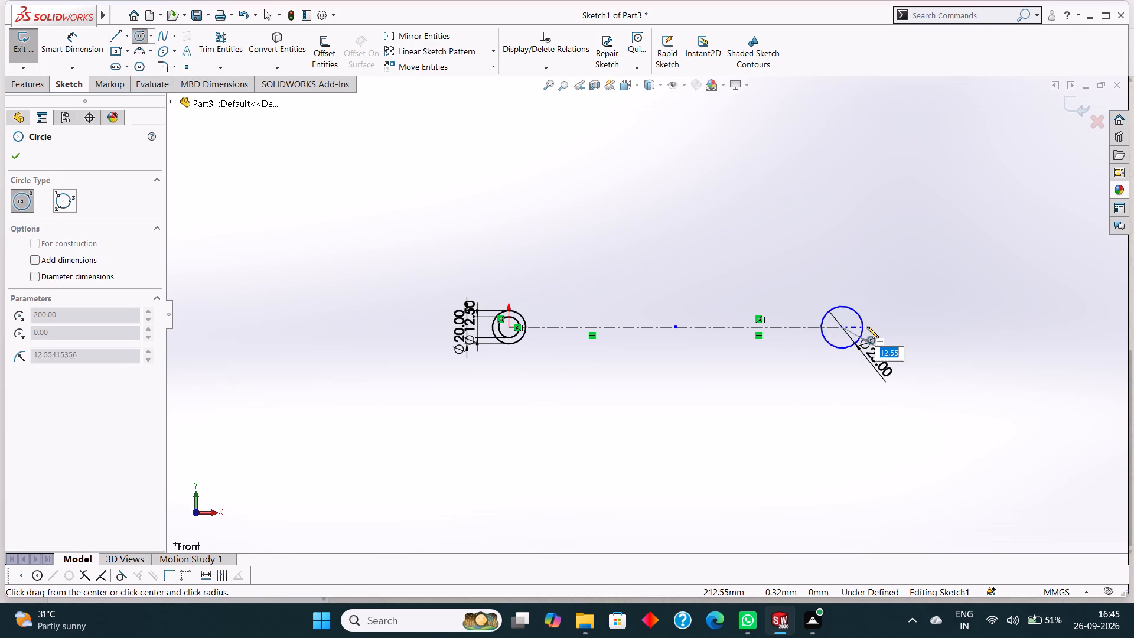
left_click(879, 326)
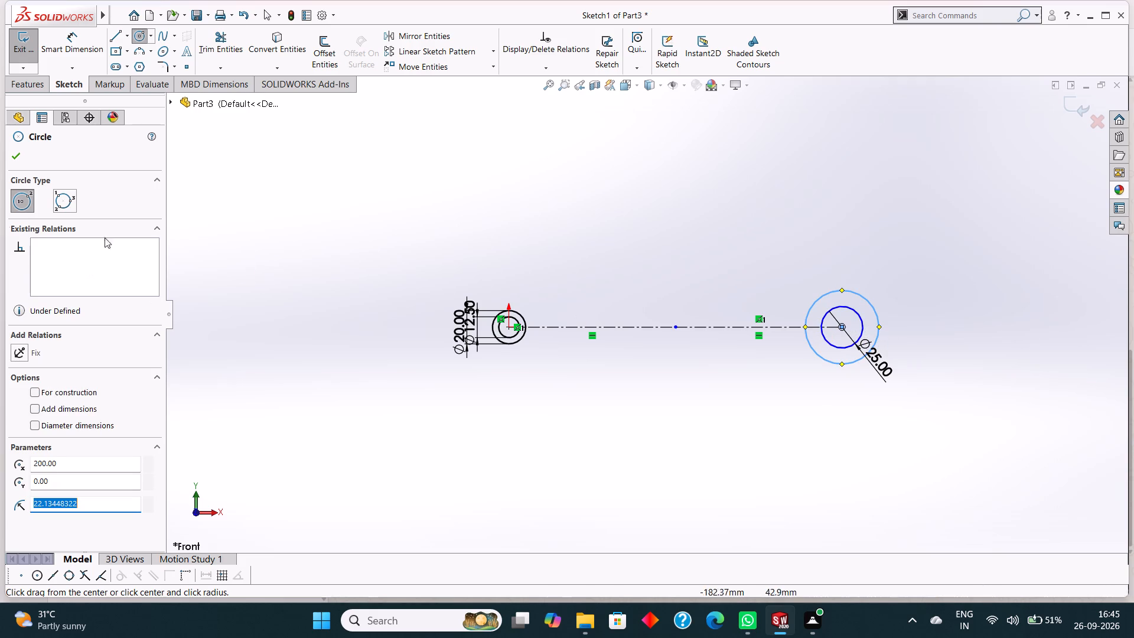
left_click(20, 151)
Dimension the outer circle around the 25 mm circle with a diameter of 40 mm.
left_click(43, 57)
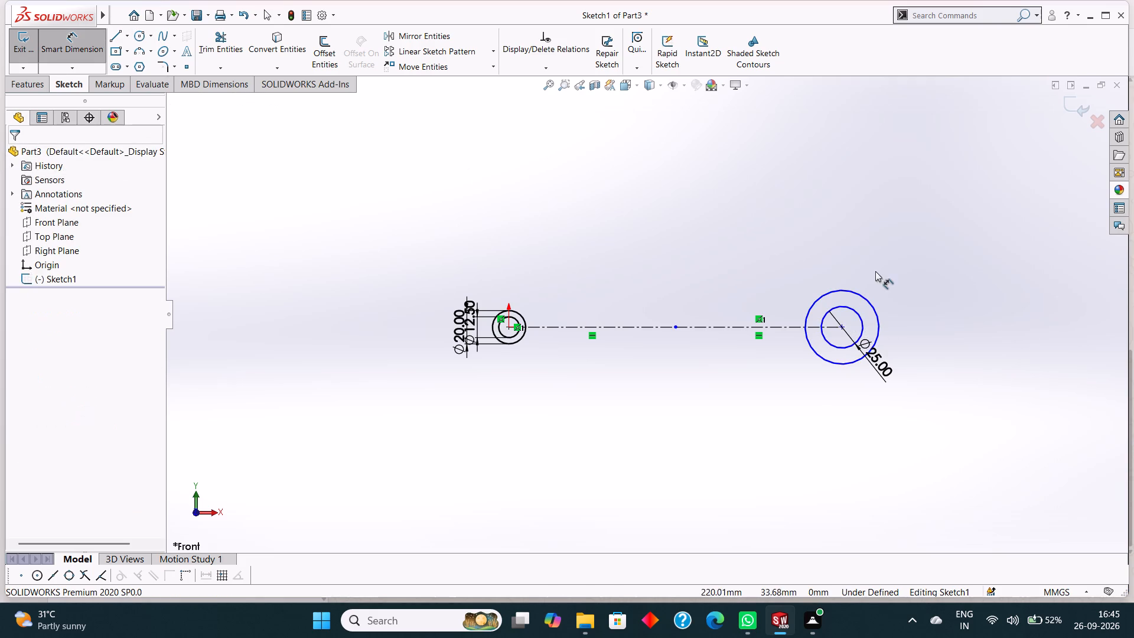
left_click(863, 297)
left_click(974, 306)
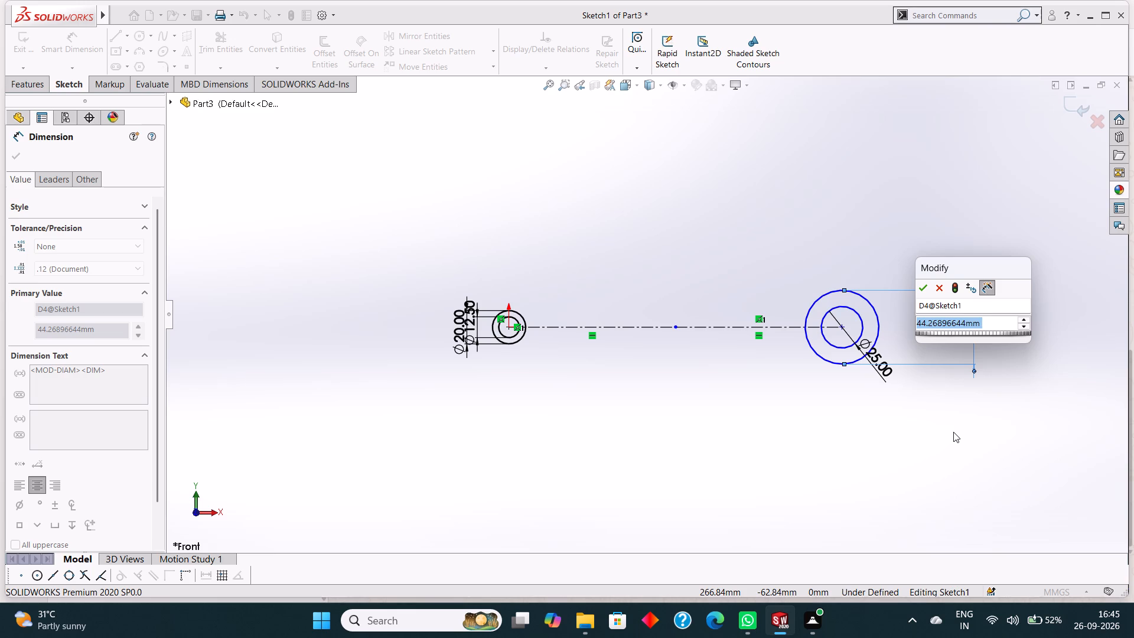
type("40")
key("Return")
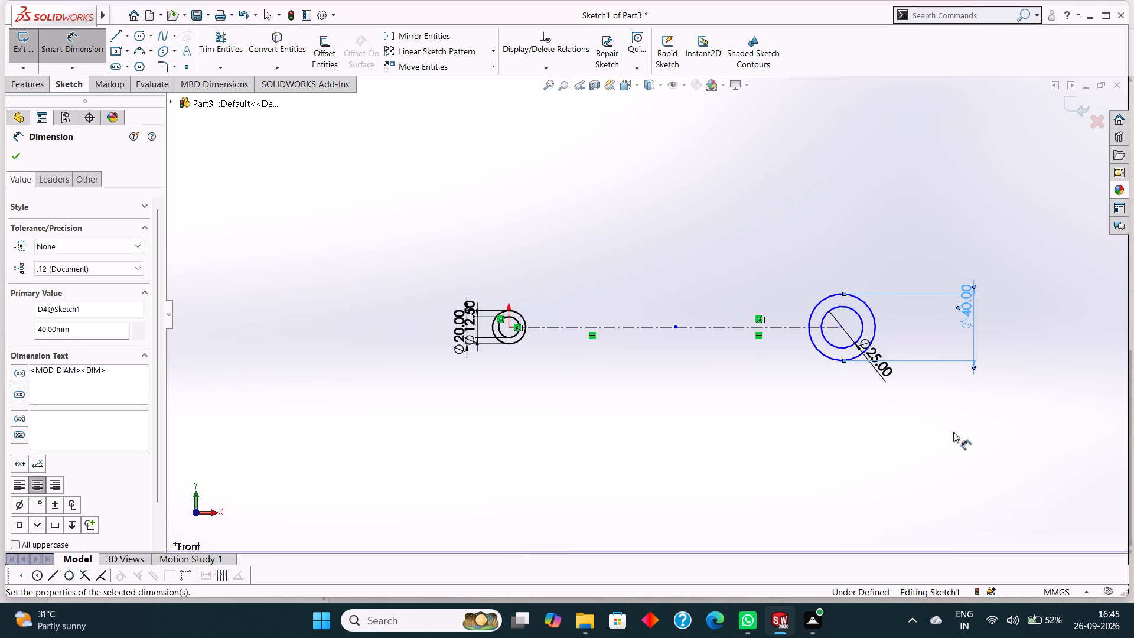
left_click(12, 157)
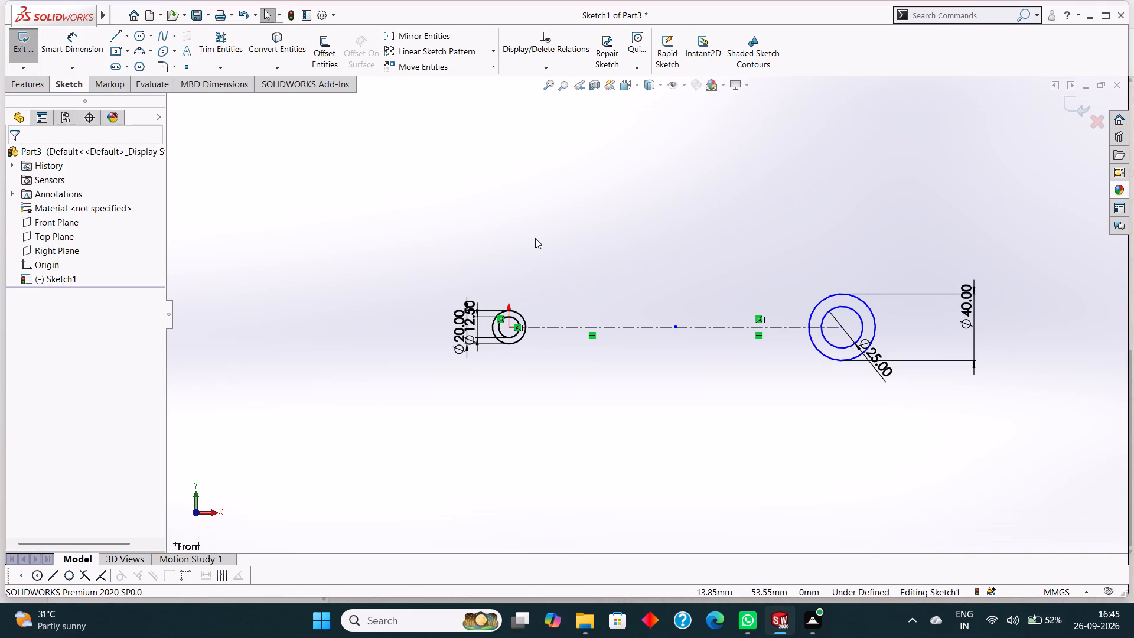
Dimension the horizontal distance between the origin and the centre of the 25 mm and 40 mm circles.
left_click(66, 48)
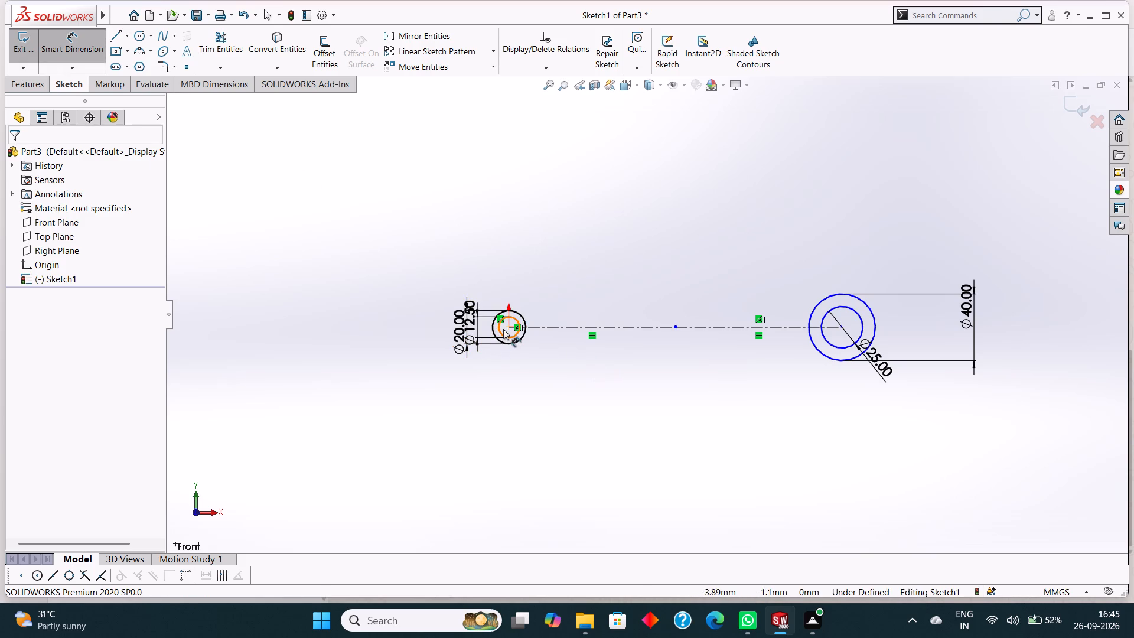
left_click(506, 327)
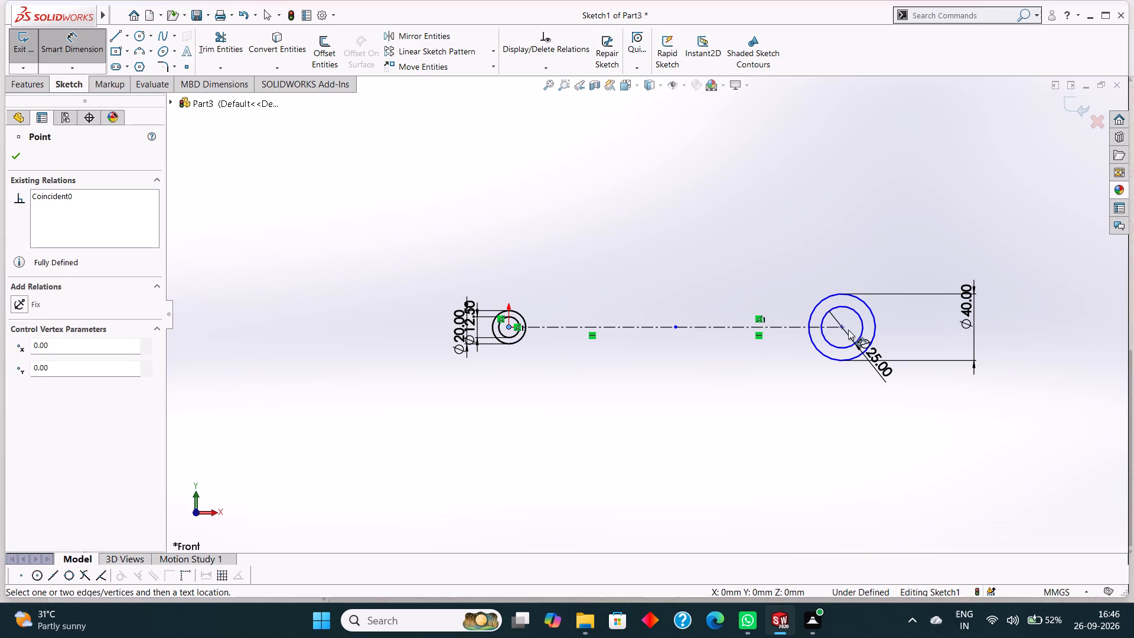
left_click(842, 326)
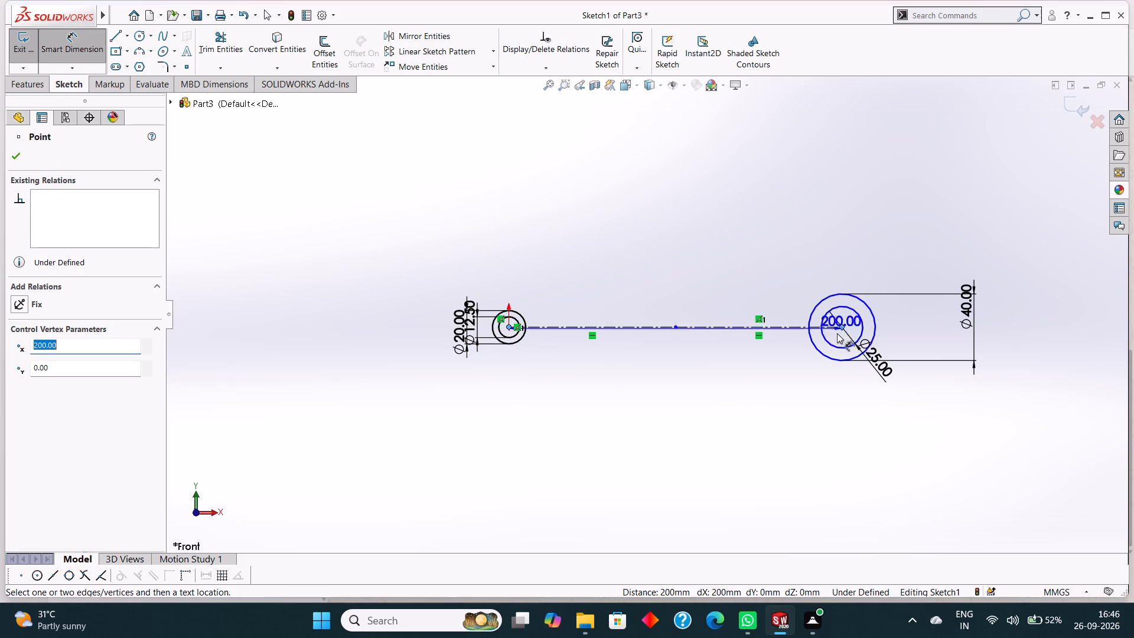
left_click(691, 415)
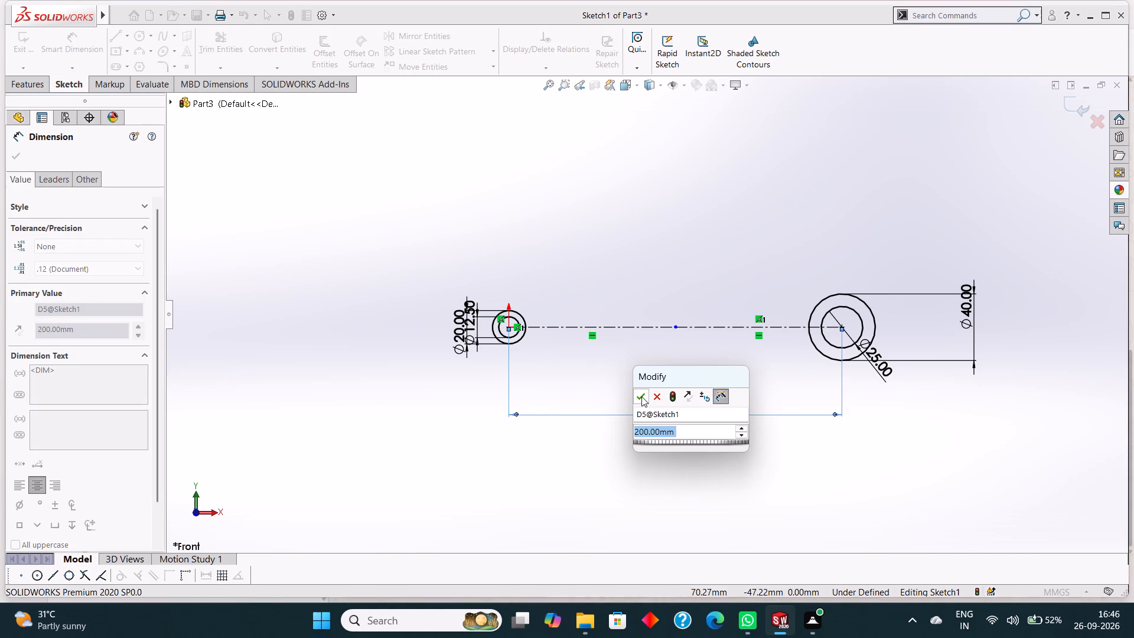
left_click(641, 396)
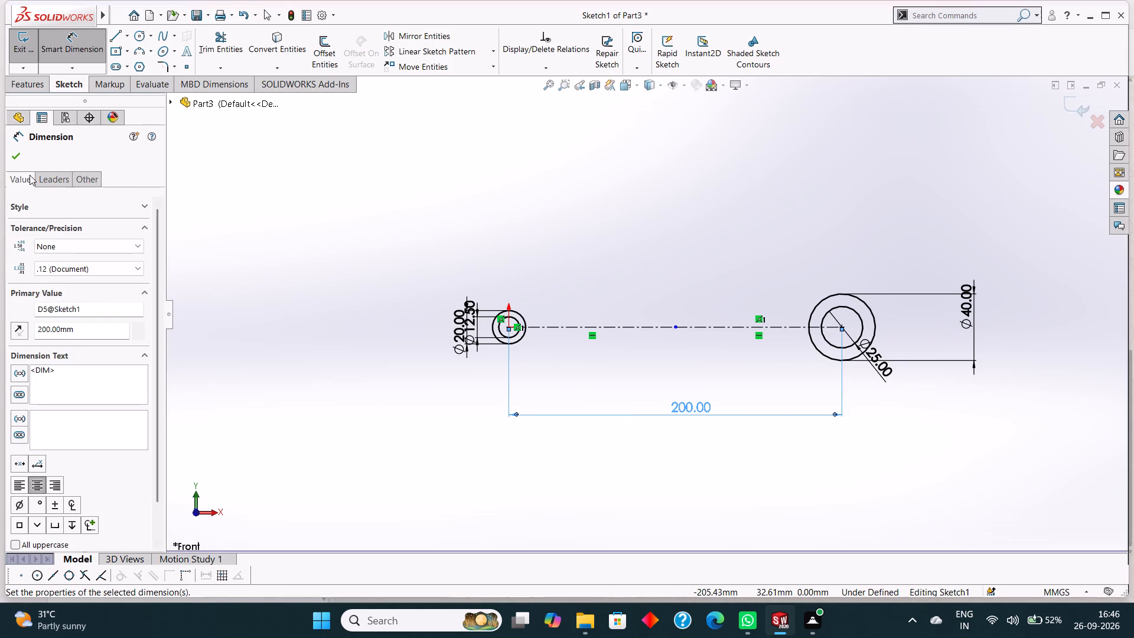
left_click(22, 154)
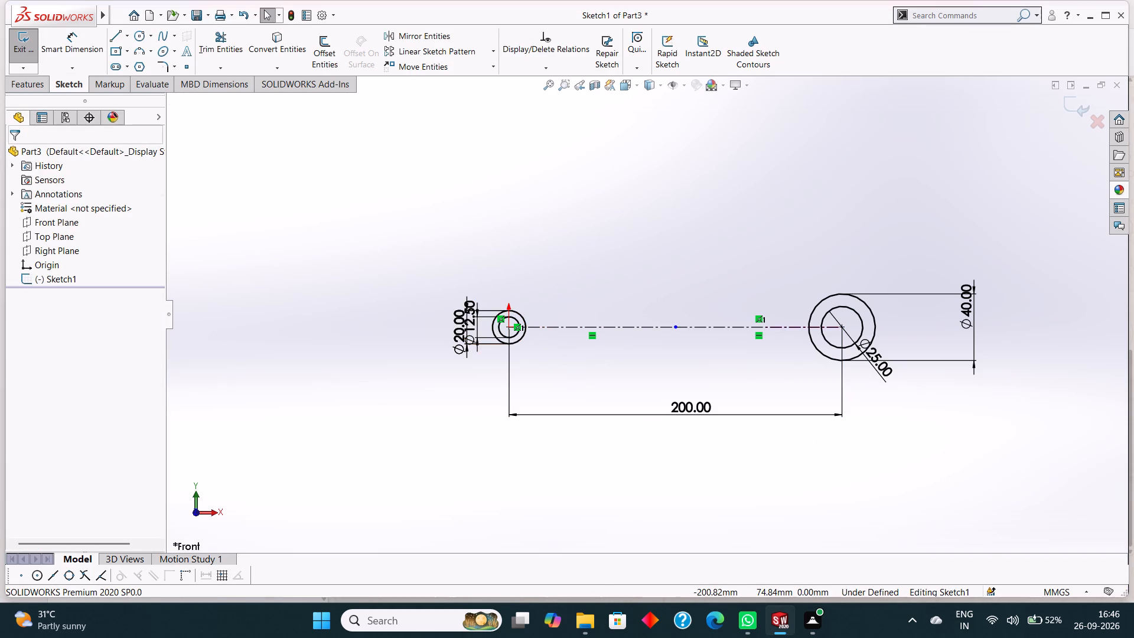
Sketch a circle with a 50 mm radius centred on the point where the two centerlines meet.
left_click(139, 37)
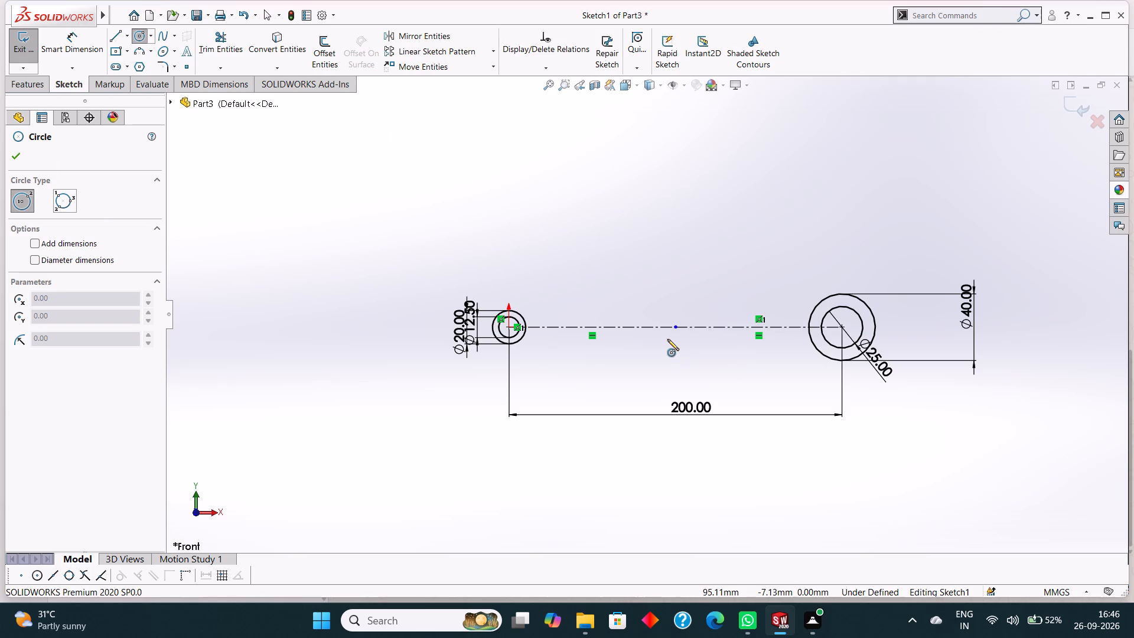
left_click(677, 328)
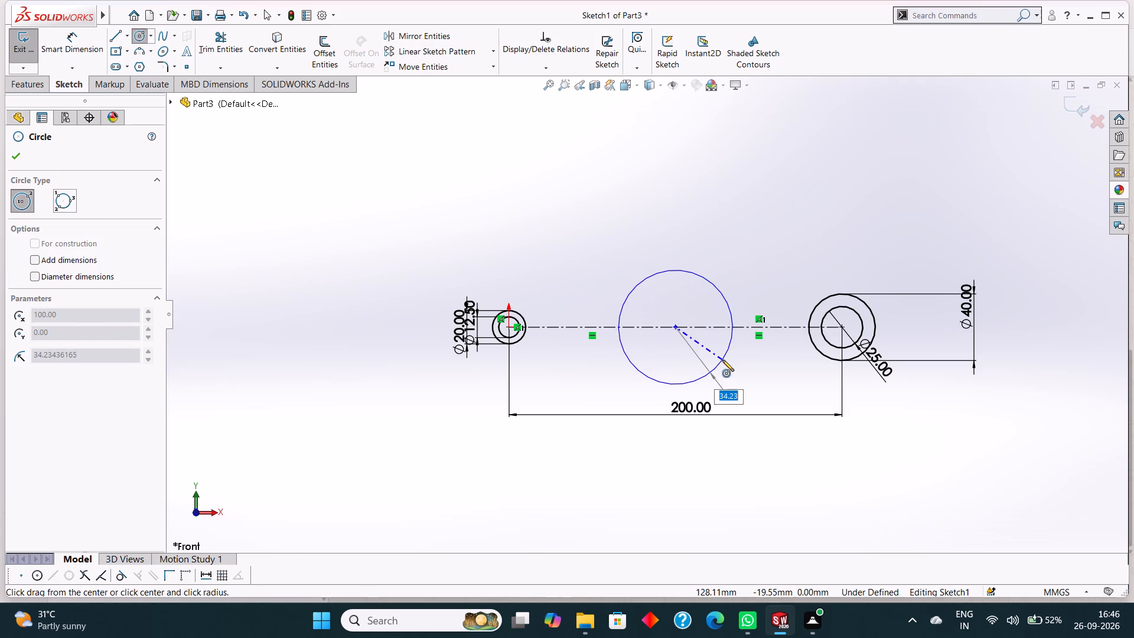
type("50")
key("Return")
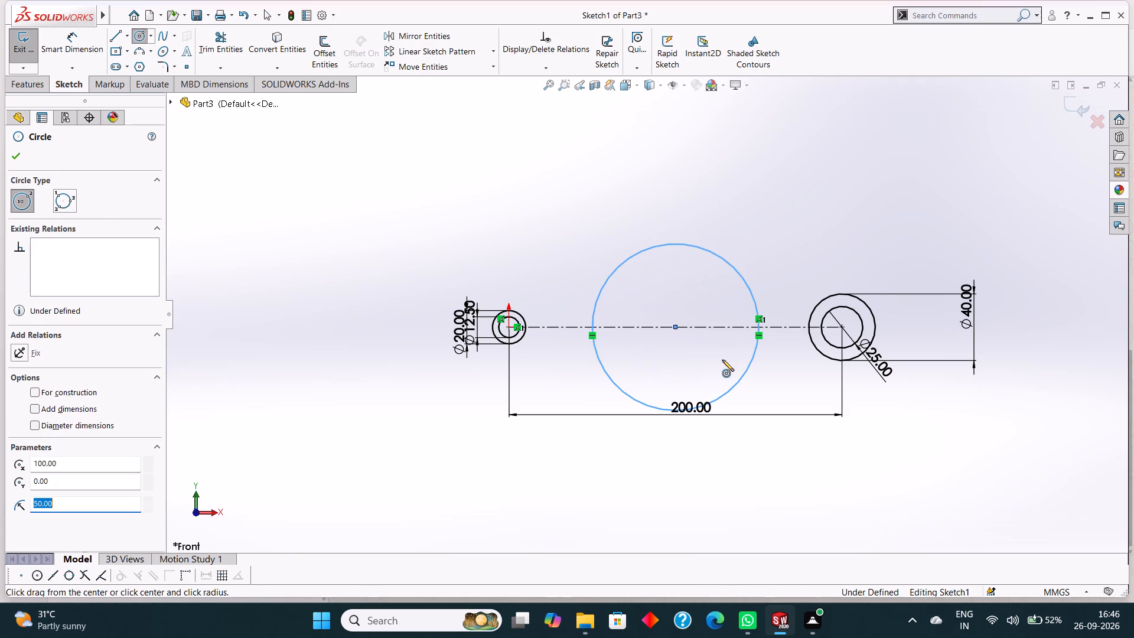
left_click(17, 160)
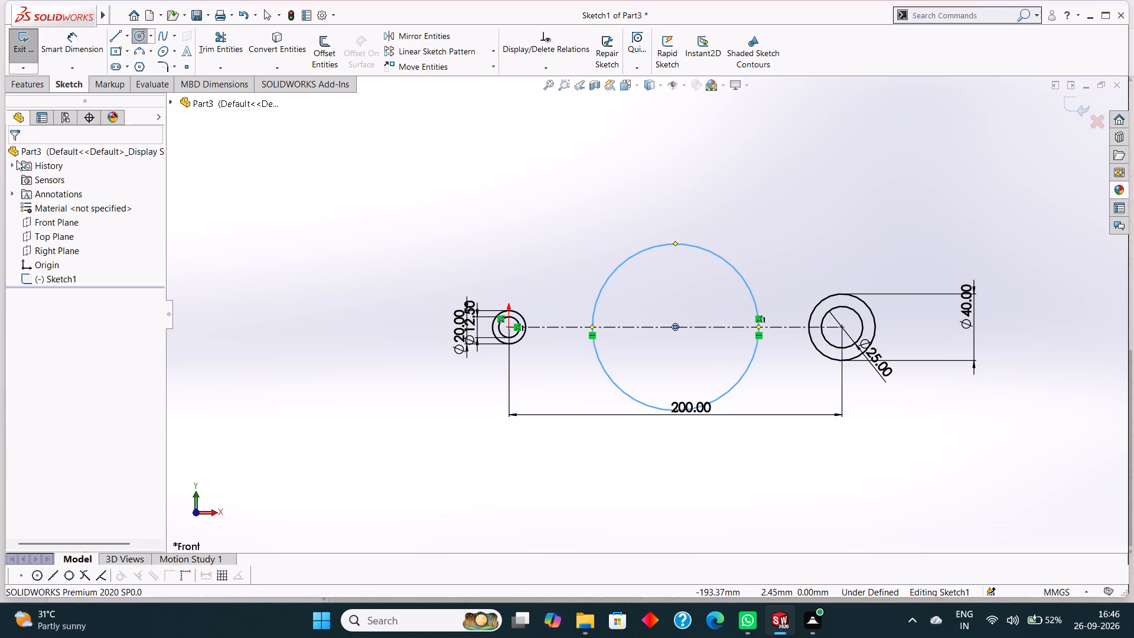
Move the 200 mm centre-distance dimension farther down so it sits clear below the large circle.
left_click_drag(643, 411, 646, 455)
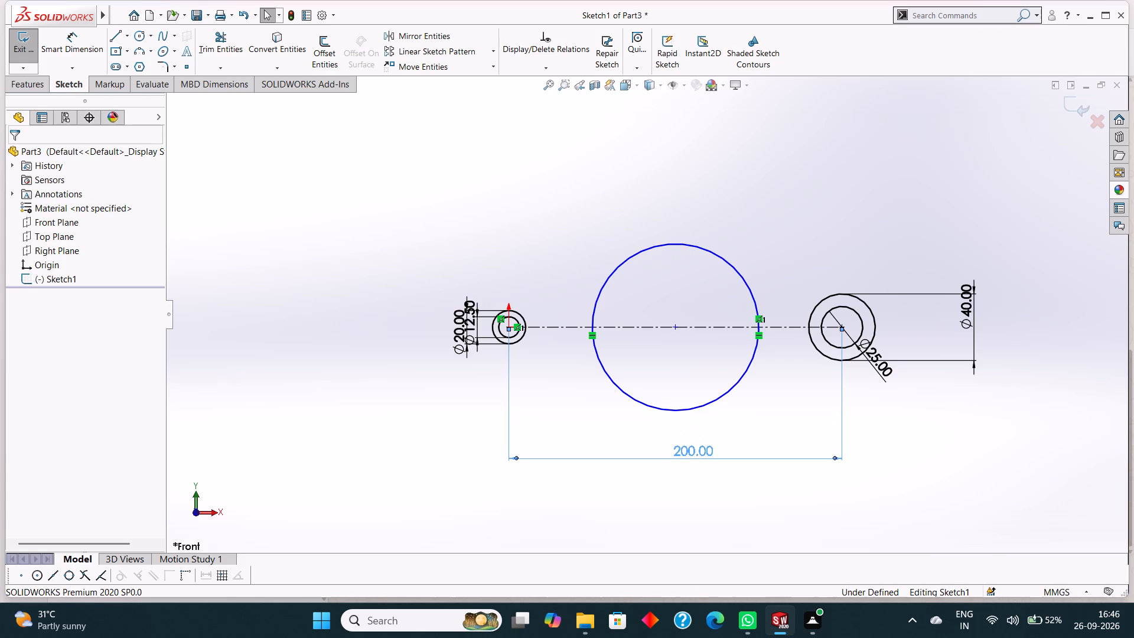
left_click(17, 164)
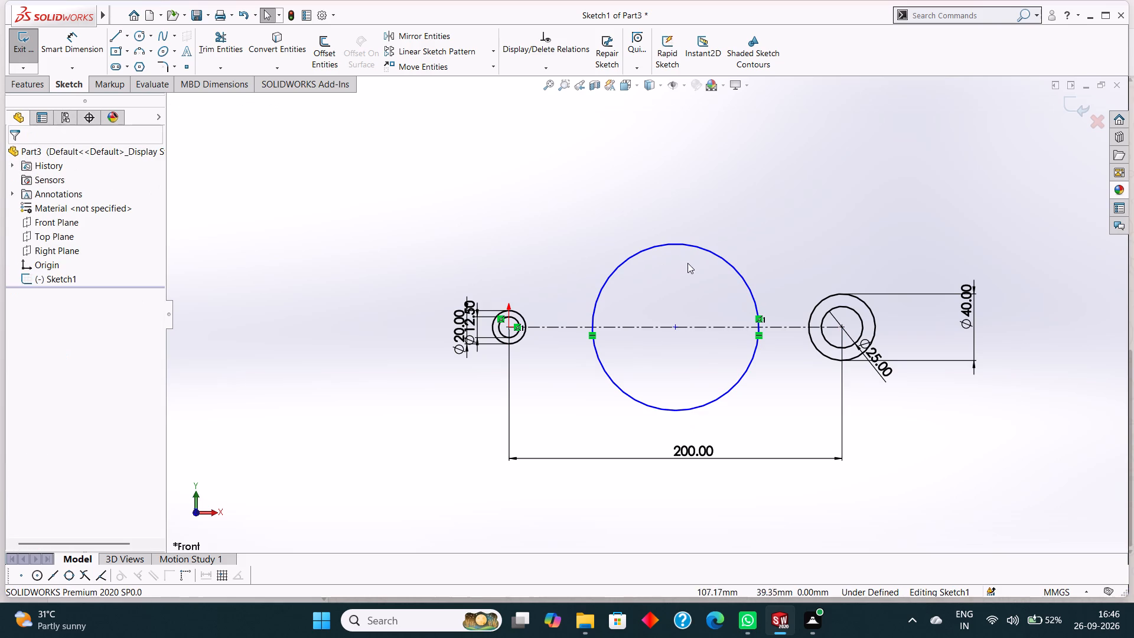
Dimension the middle circle with a diameter of 100 mm, placing the dimension above it.
left_click(73, 29)
left_click(641, 251)
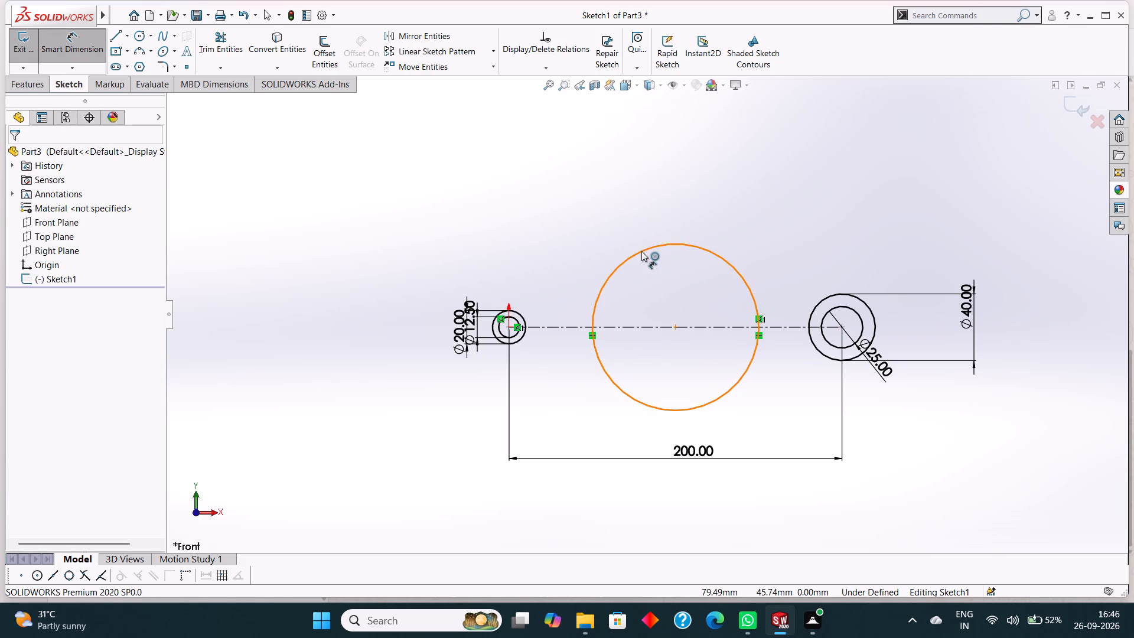
left_click(679, 174)
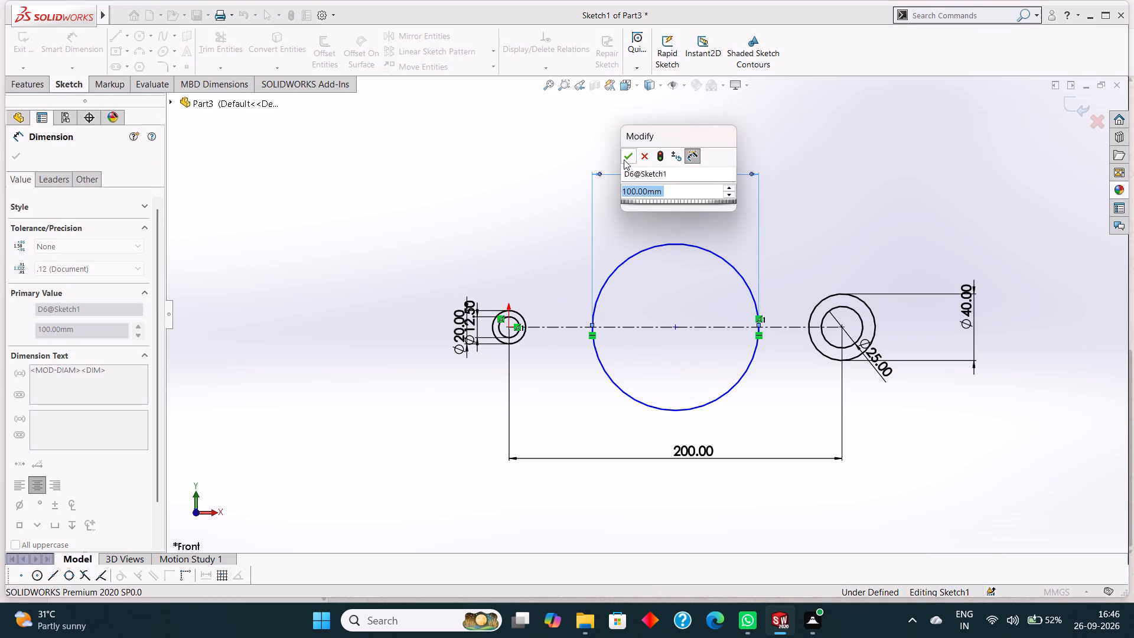
left_click(624, 159)
left_click(16, 156)
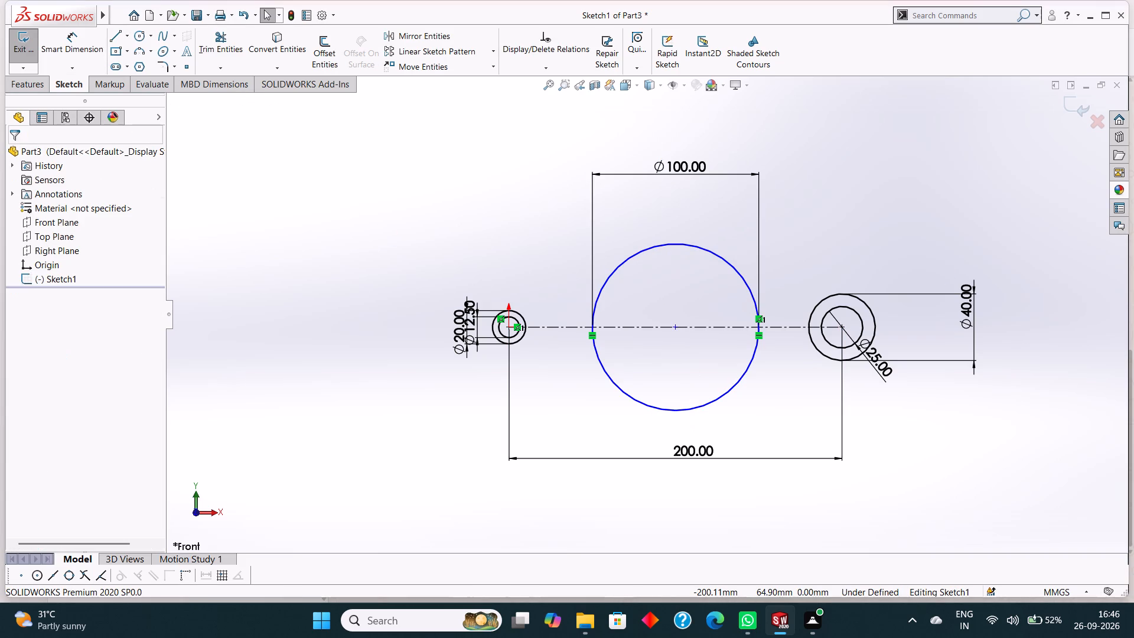
Dimension the horizontal distance between the origin and the middle circle's centre as 100 mm, placed below the circle.
left_click(73, 38)
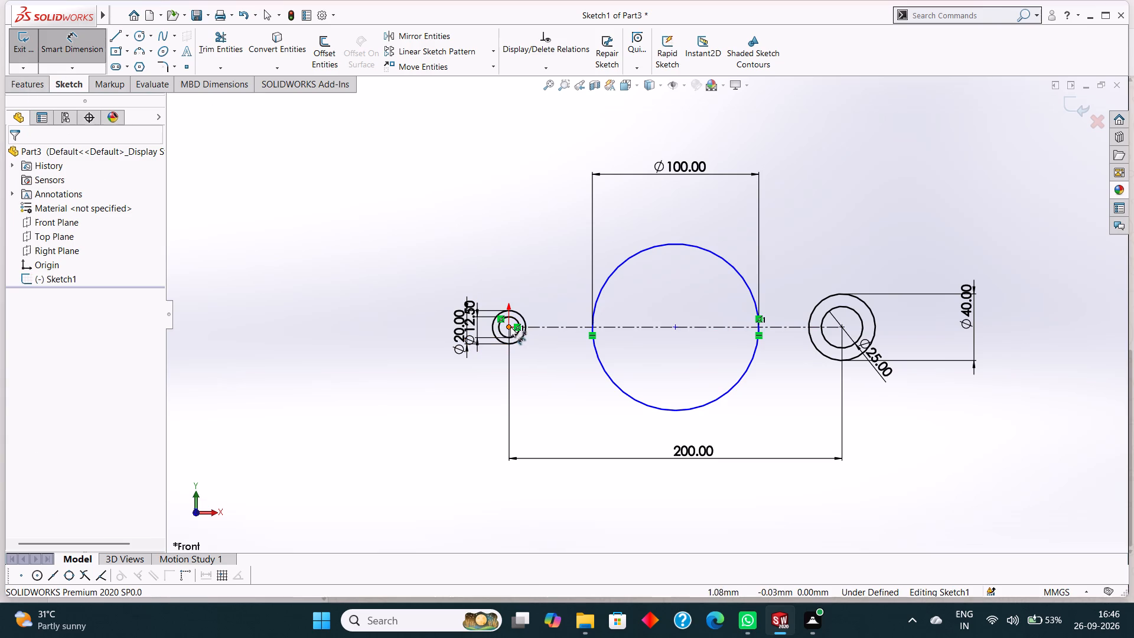
left_click(510, 326)
left_click(674, 330)
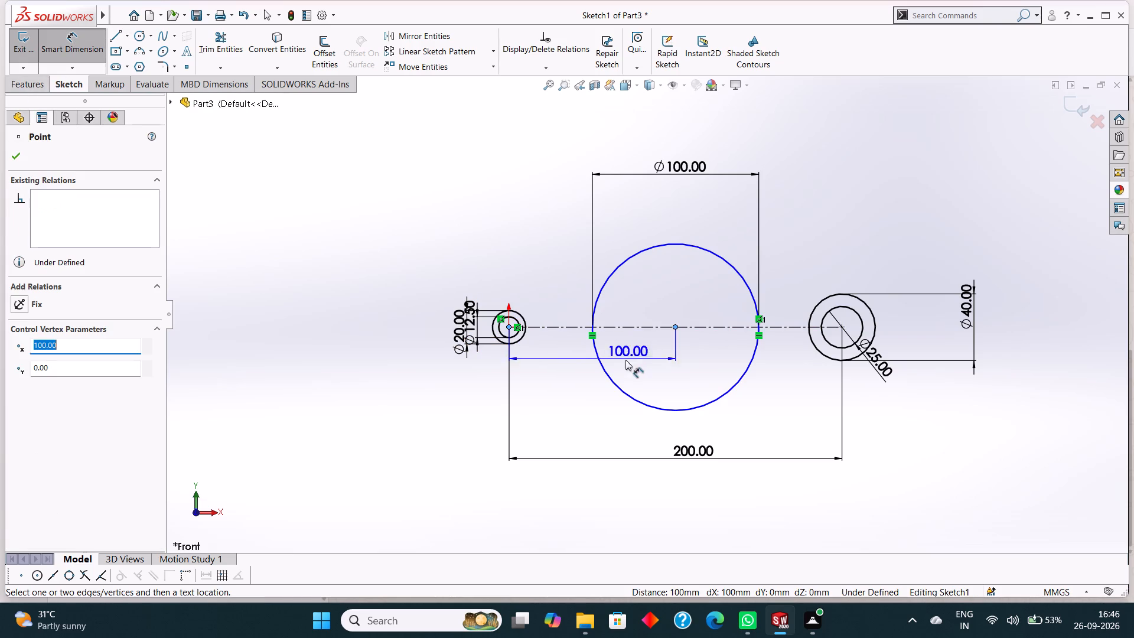
left_click(610, 414)
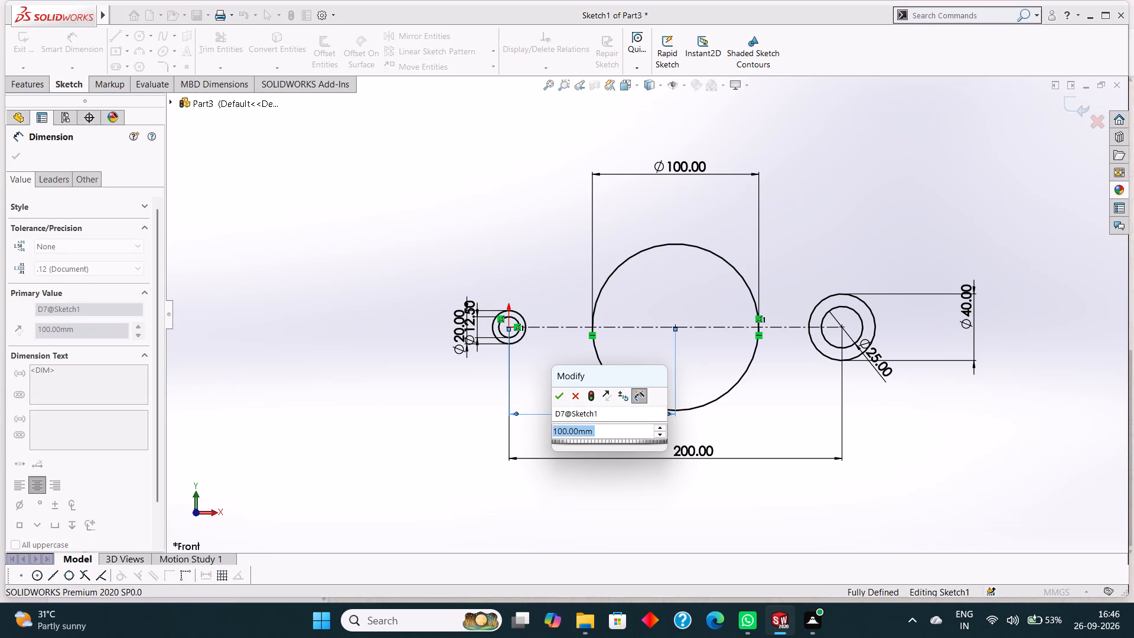
left_click(565, 391)
left_click(13, 159)
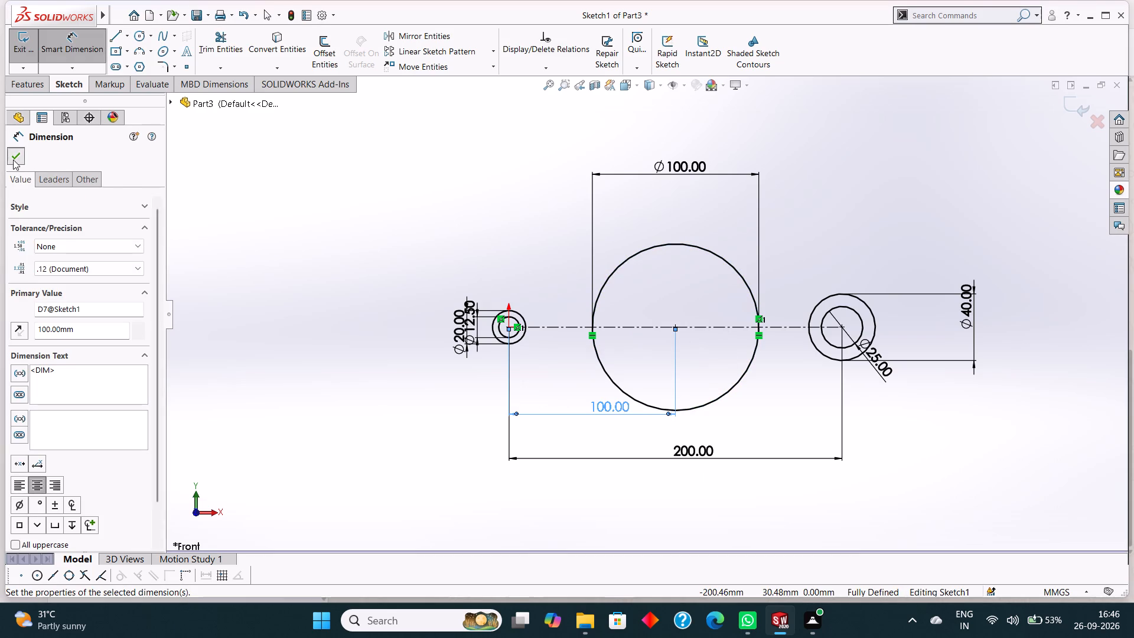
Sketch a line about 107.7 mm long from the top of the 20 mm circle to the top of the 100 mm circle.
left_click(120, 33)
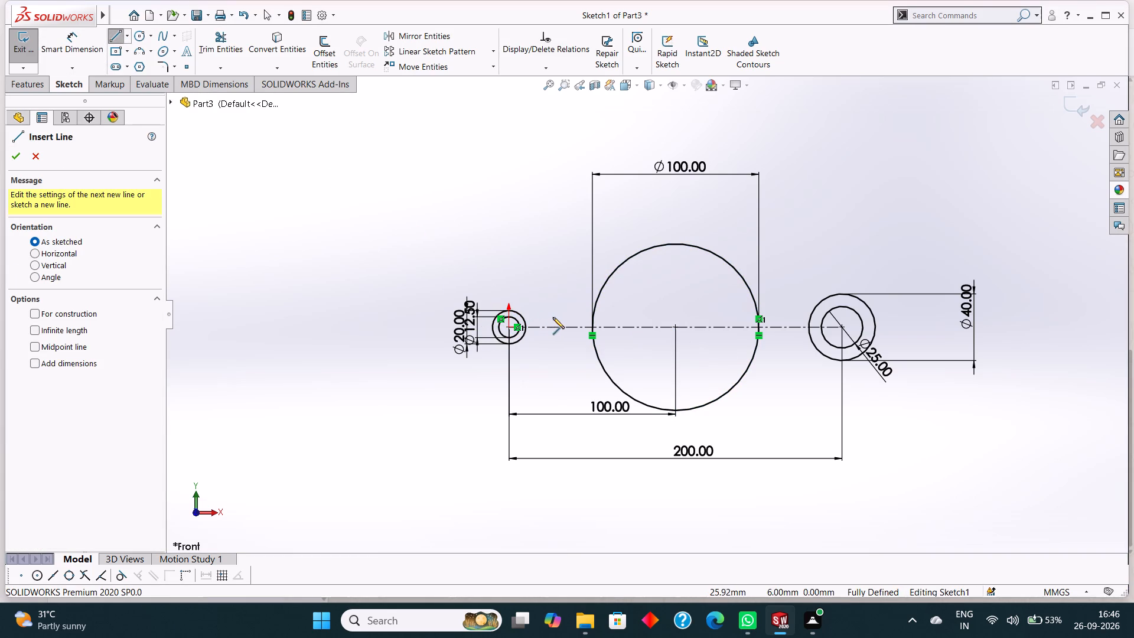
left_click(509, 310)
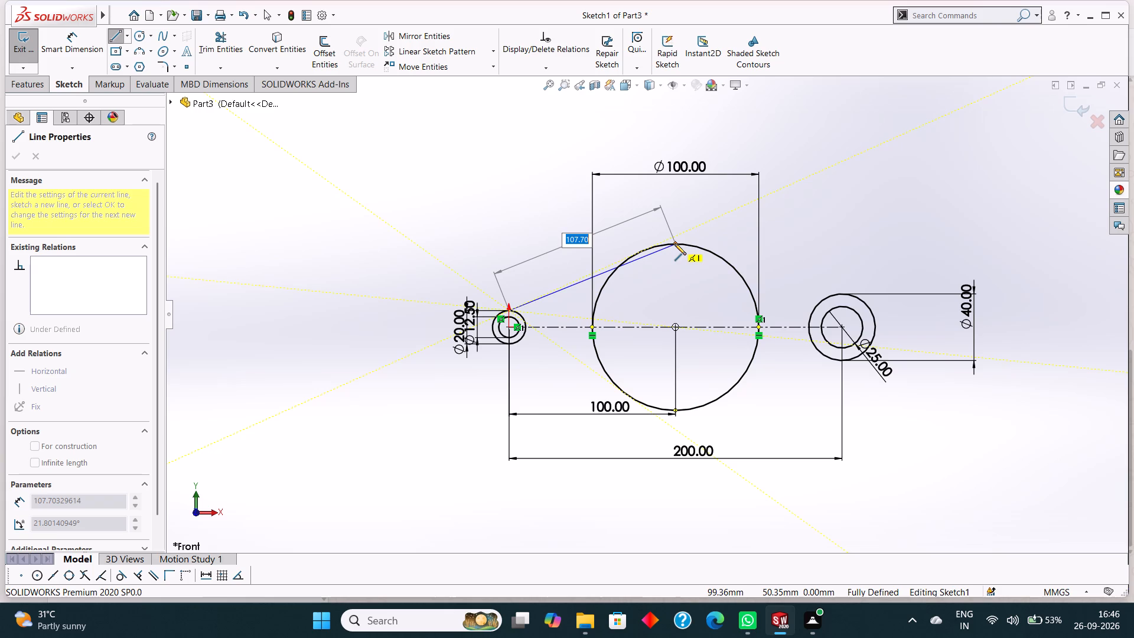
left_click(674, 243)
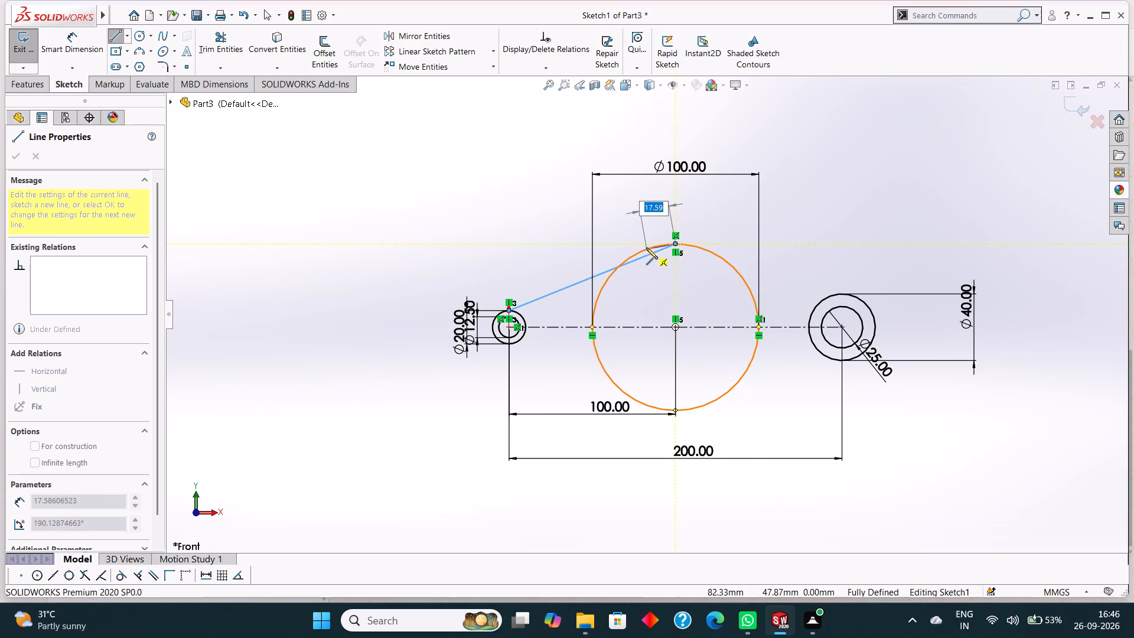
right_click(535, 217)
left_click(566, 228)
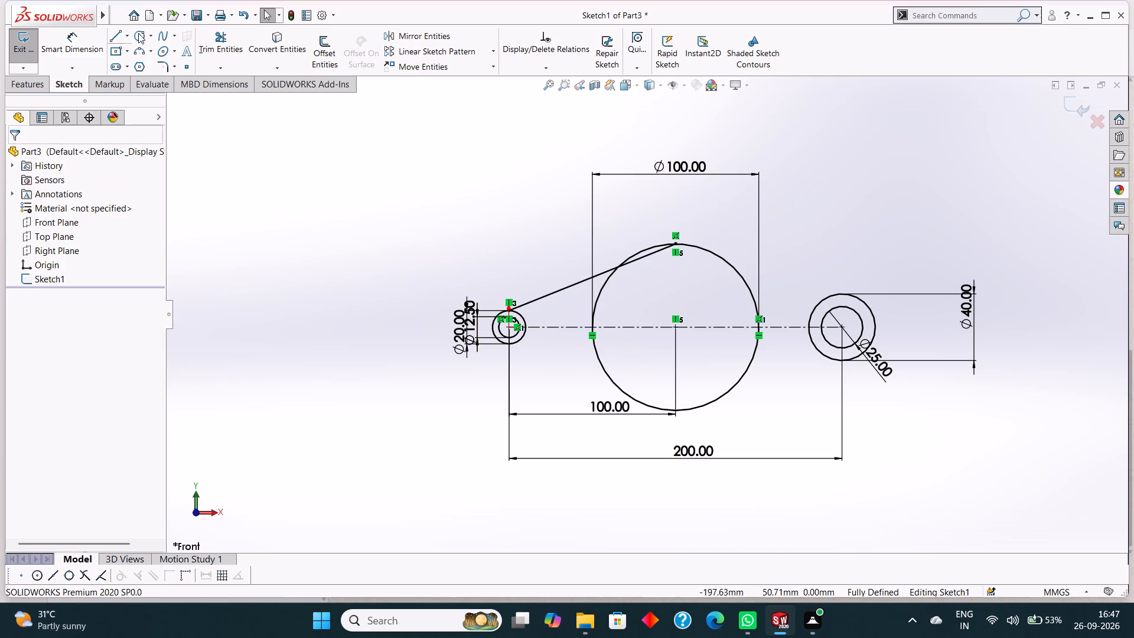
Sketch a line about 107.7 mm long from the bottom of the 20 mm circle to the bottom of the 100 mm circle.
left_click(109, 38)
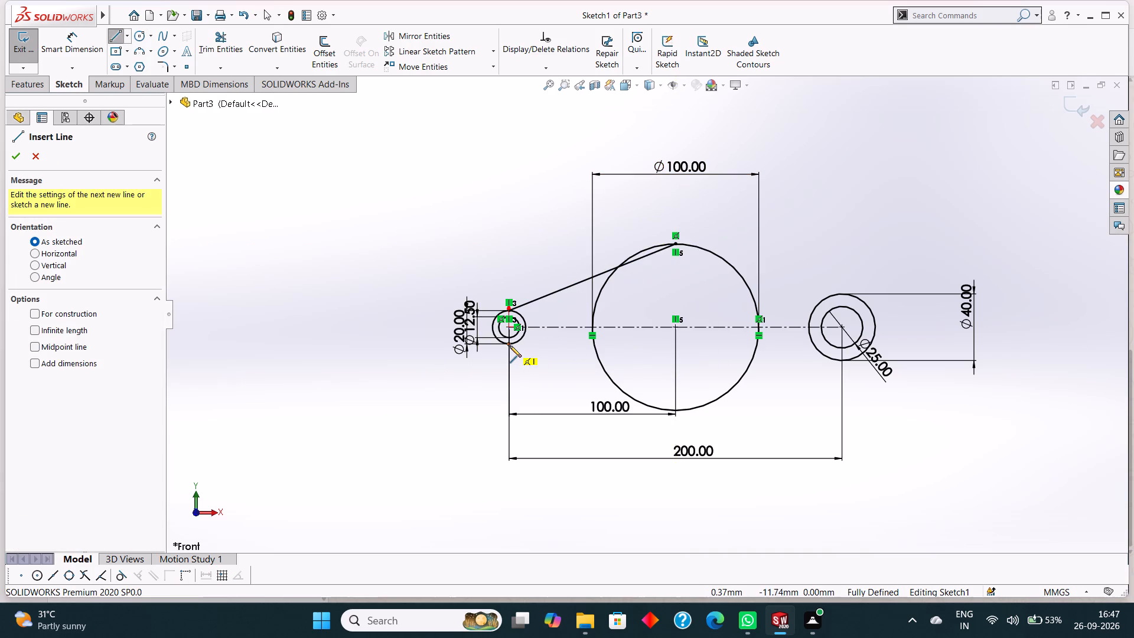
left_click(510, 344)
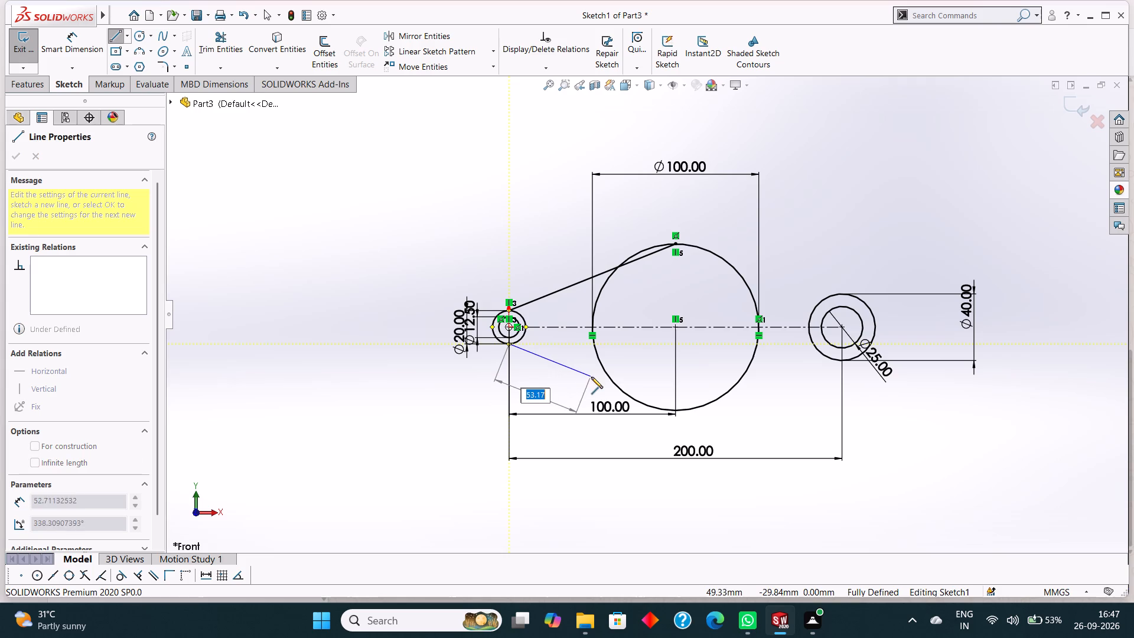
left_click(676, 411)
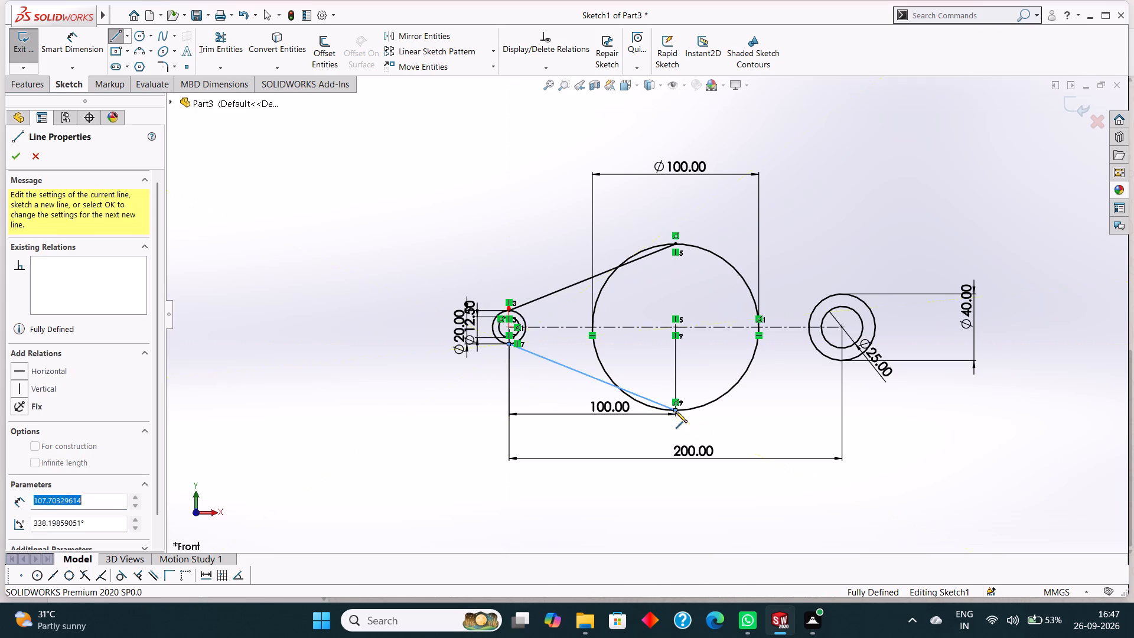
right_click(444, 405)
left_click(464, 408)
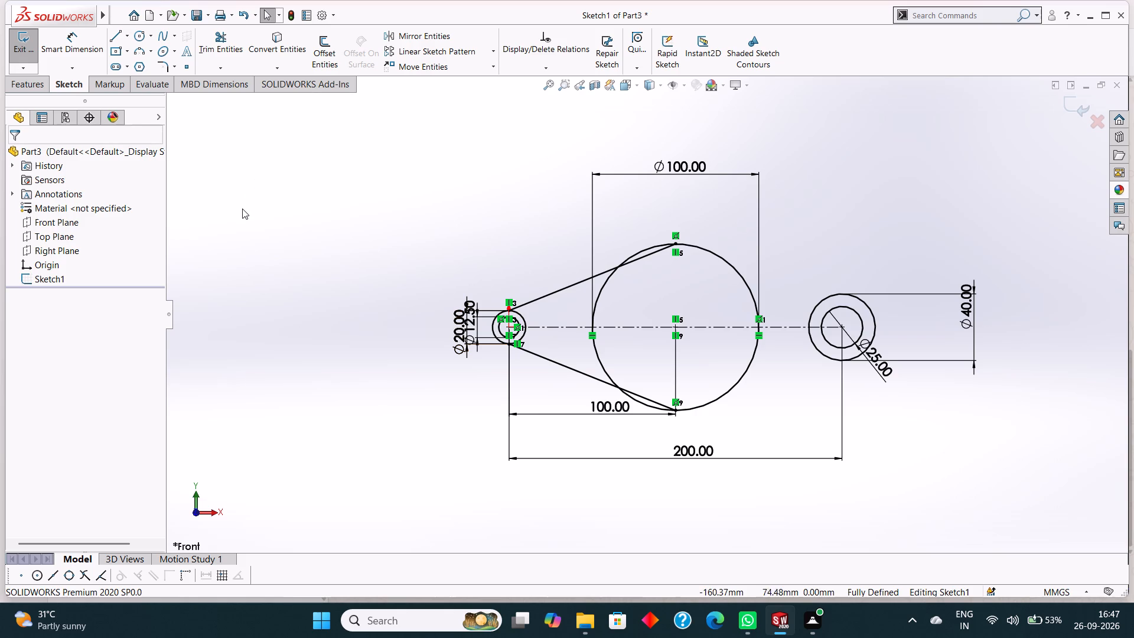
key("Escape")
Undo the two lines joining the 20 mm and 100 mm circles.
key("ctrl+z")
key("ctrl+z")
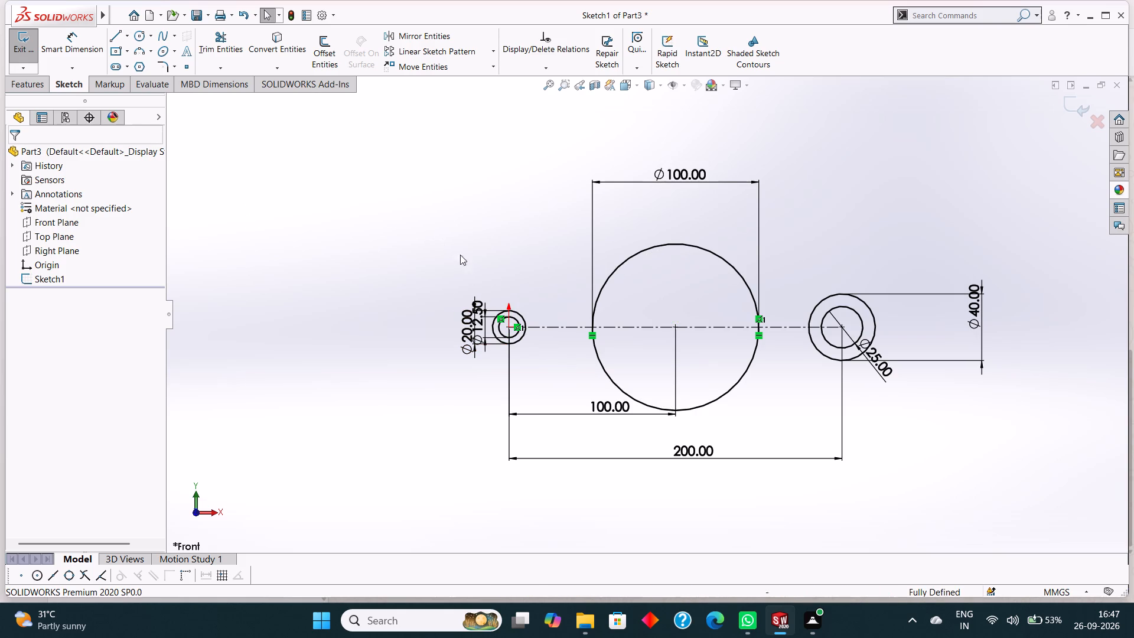
Sketch a line about 91.65 mm long, tangent to the upper sides of the 20 mm and 100 mm circles.
scroll(612, 310, "down", 3)
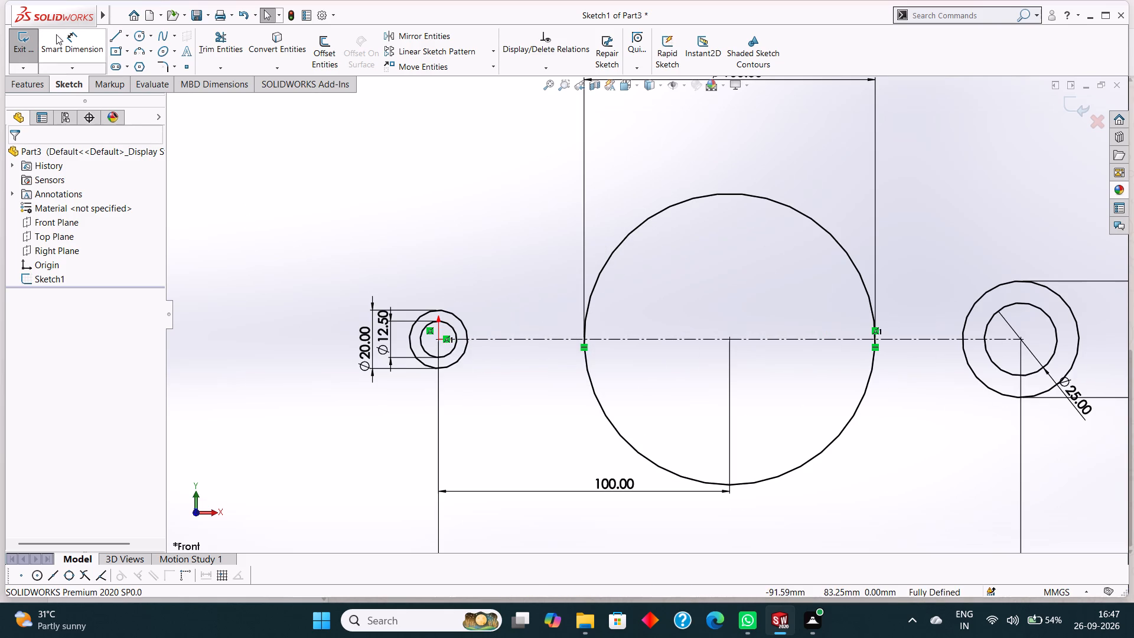
left_click(115, 38)
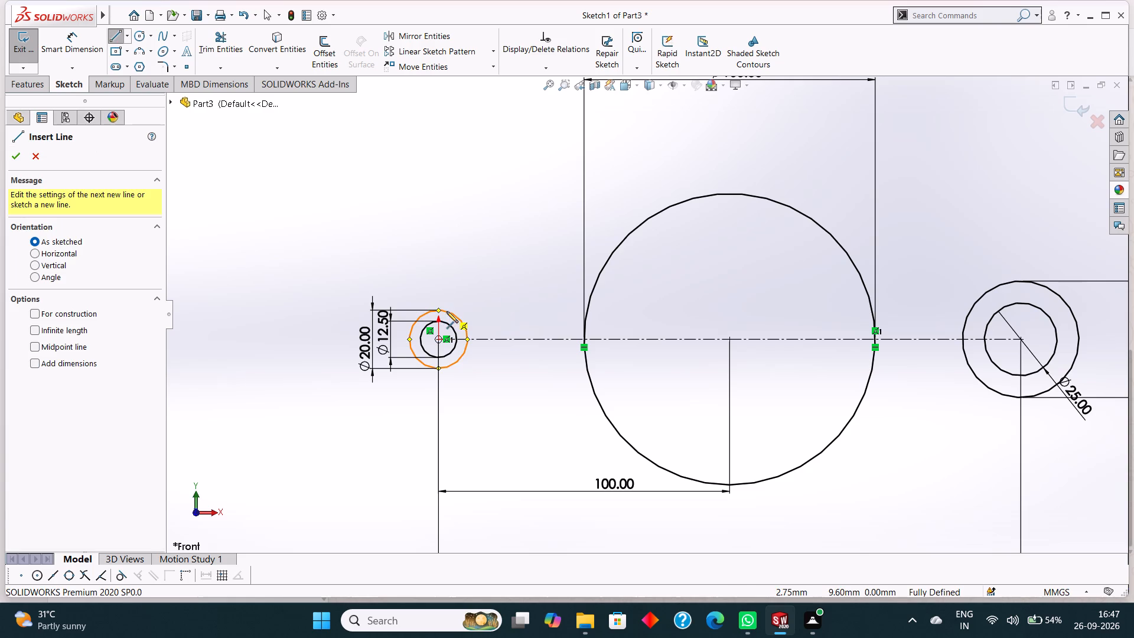
left_click(447, 311)
left_click(623, 243)
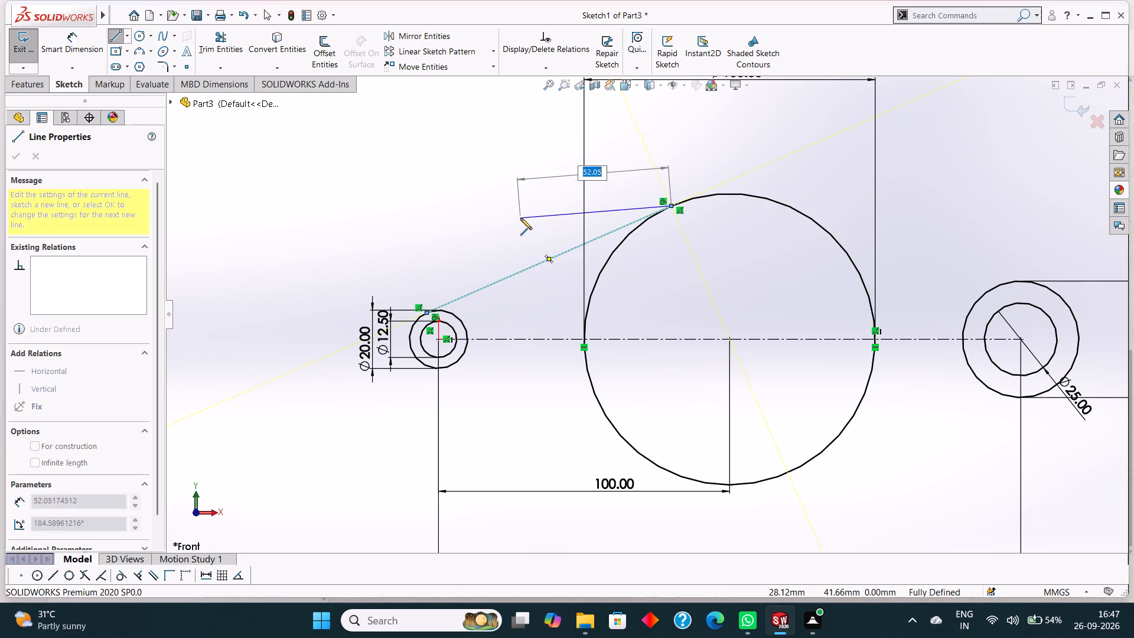
right_click(520, 210)
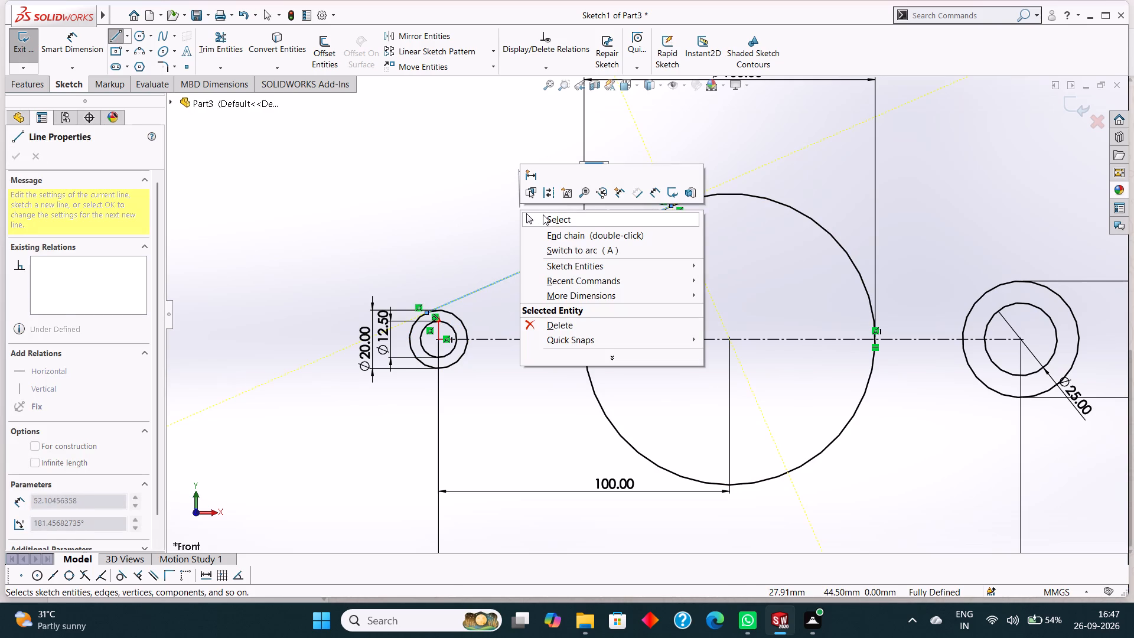
left_click(543, 214)
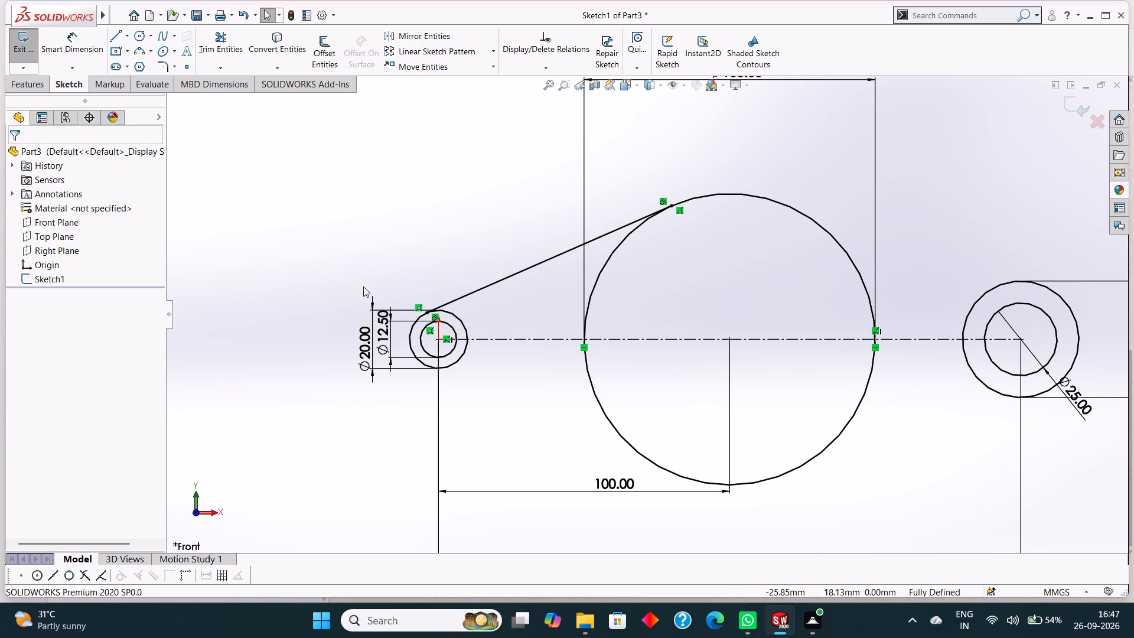
key("Escape")
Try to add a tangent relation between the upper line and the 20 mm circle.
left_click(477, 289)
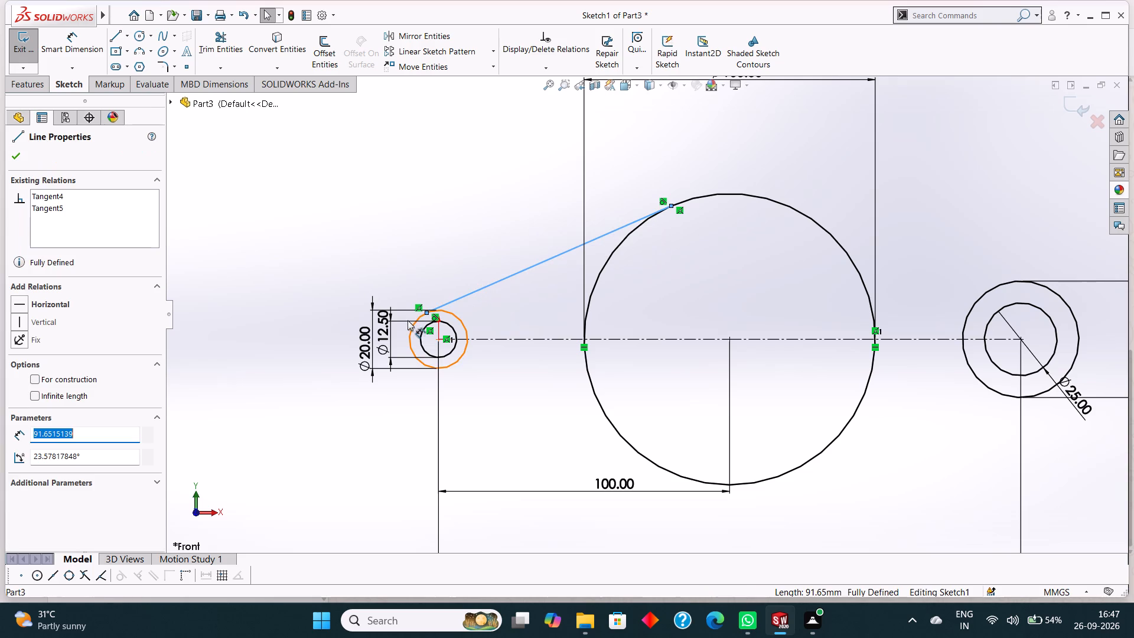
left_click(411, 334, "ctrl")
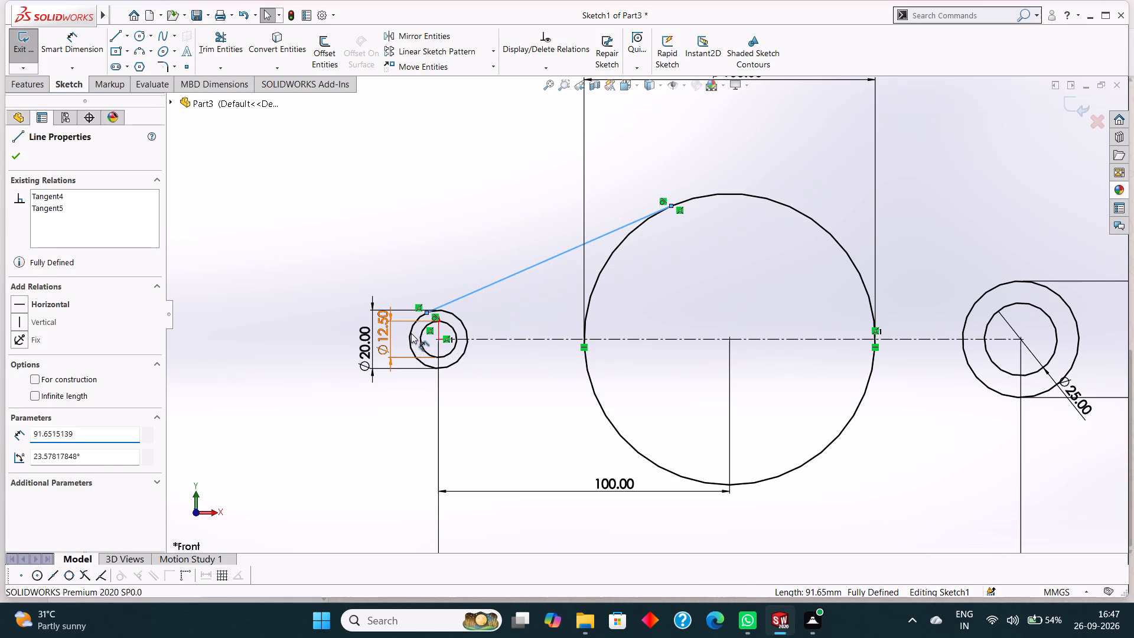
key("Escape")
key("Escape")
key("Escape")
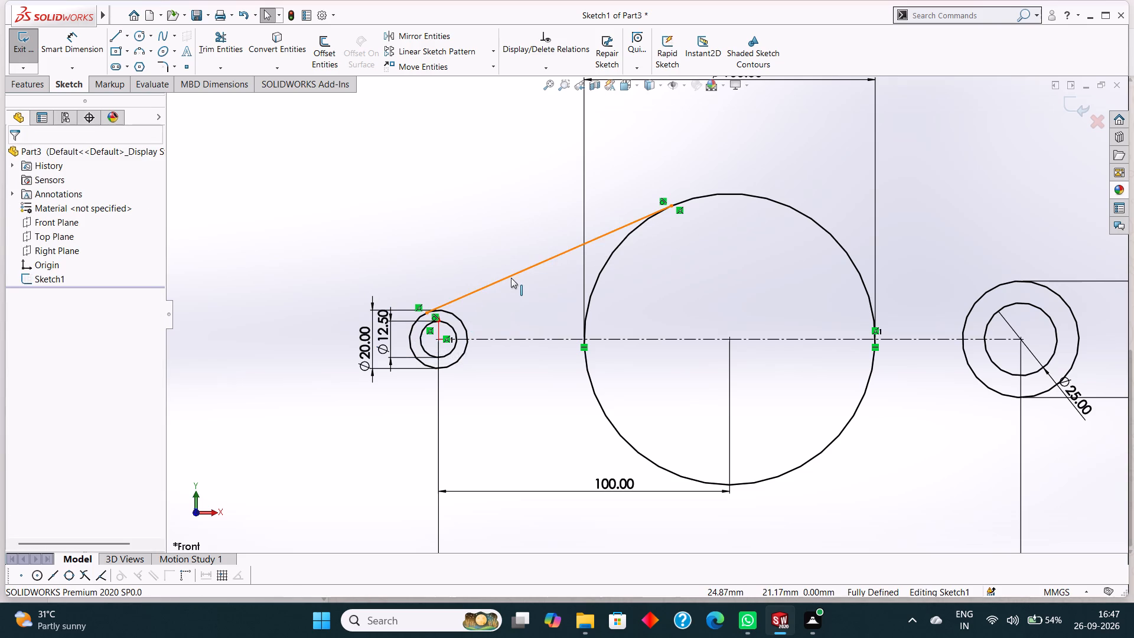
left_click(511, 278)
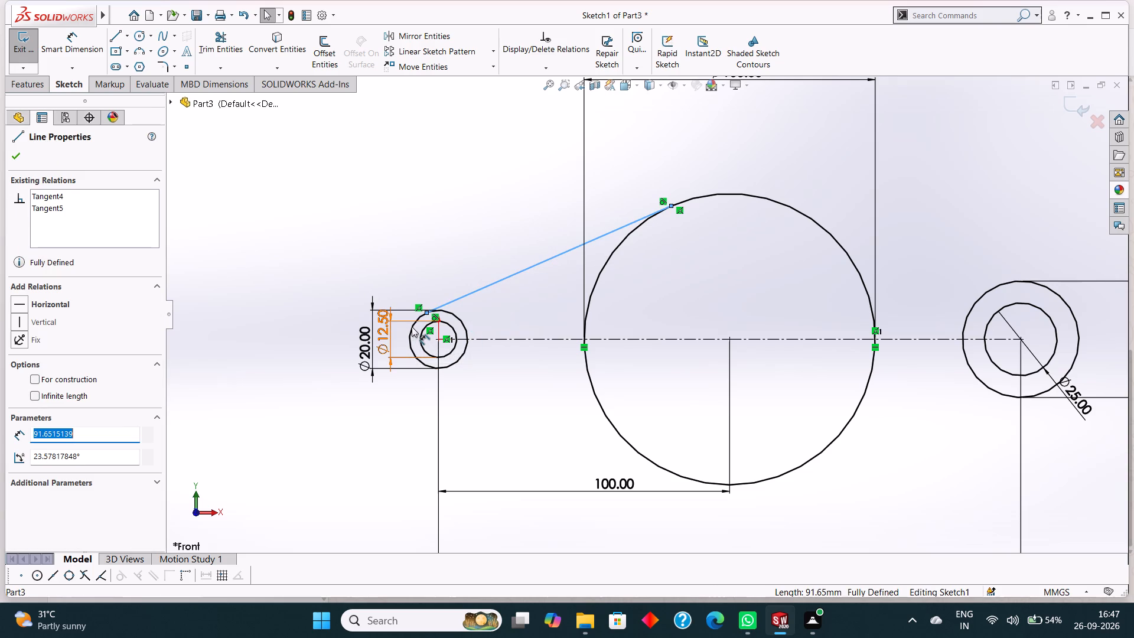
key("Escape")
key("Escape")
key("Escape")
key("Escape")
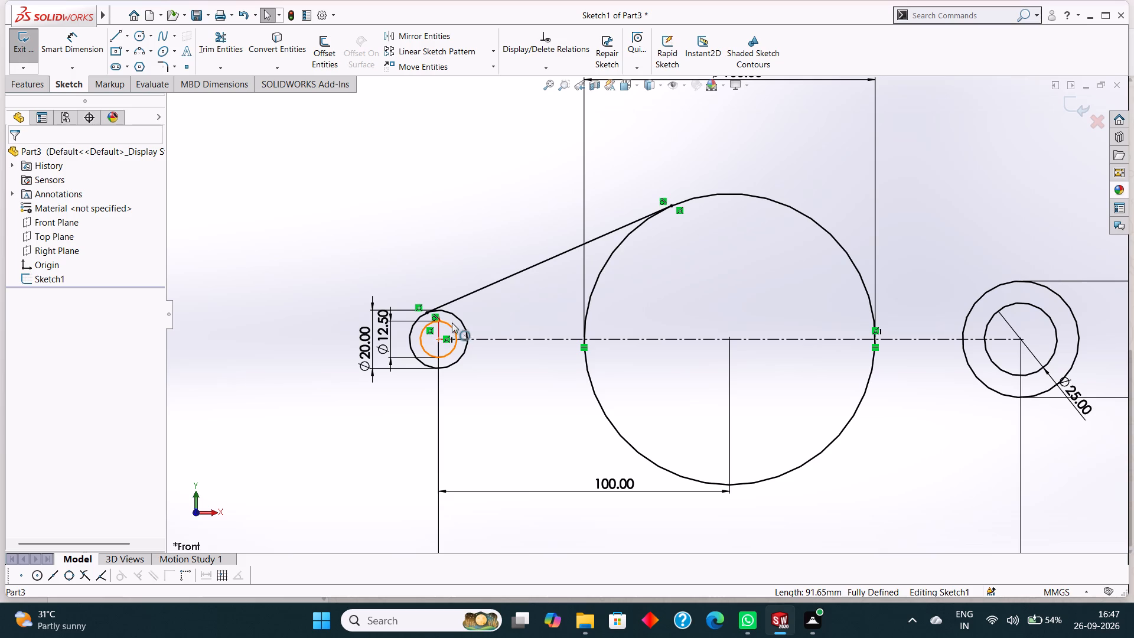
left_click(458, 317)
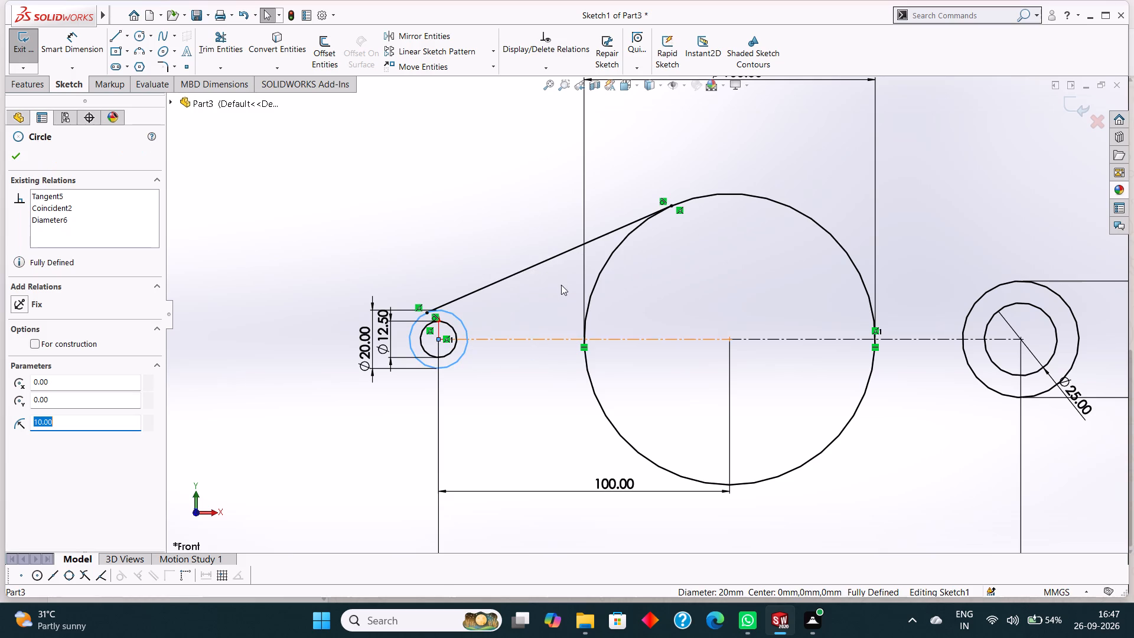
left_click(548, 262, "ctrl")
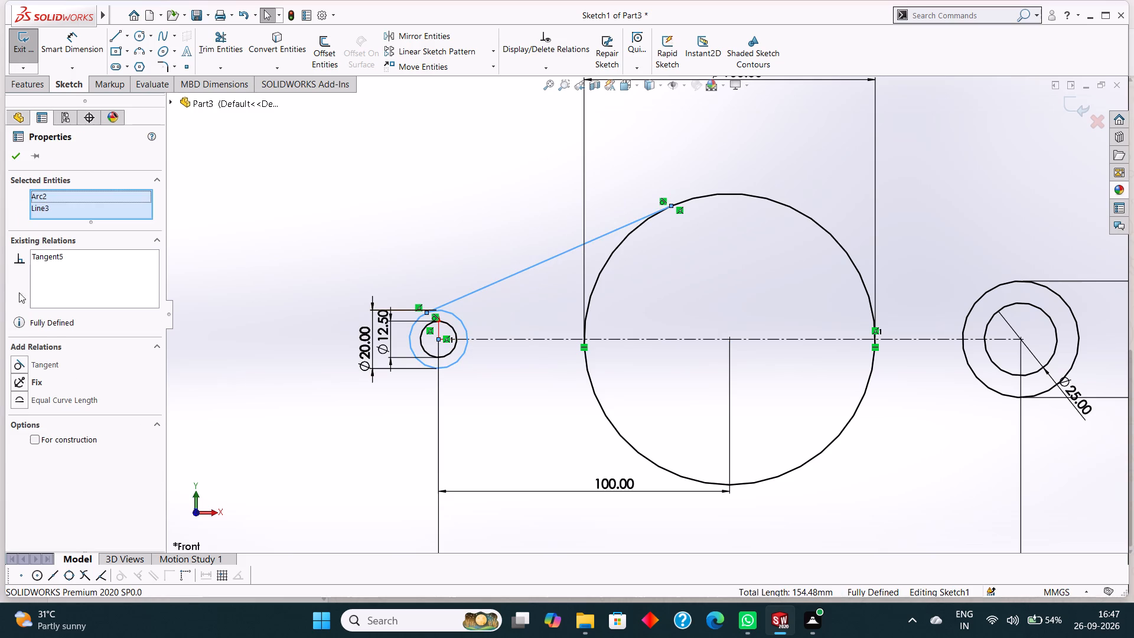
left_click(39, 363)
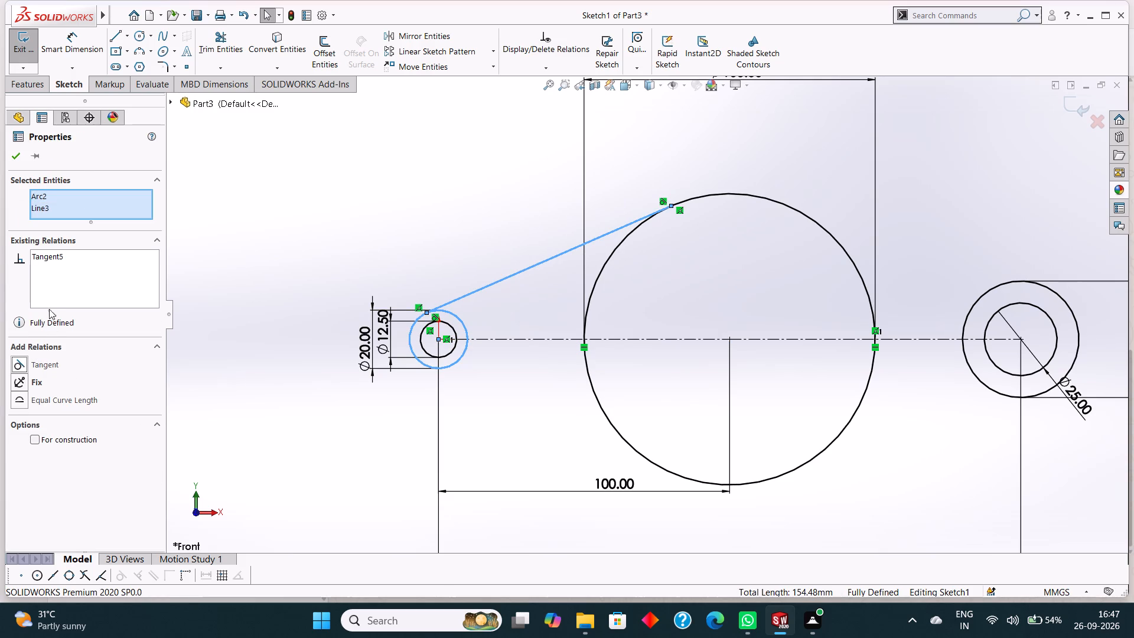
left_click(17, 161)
Sketch a line about 91.65 mm long from the 20 mm circle's underside, ending tangent to the 100 mm circle's lower side.
scroll(514, 346, "up", 2)
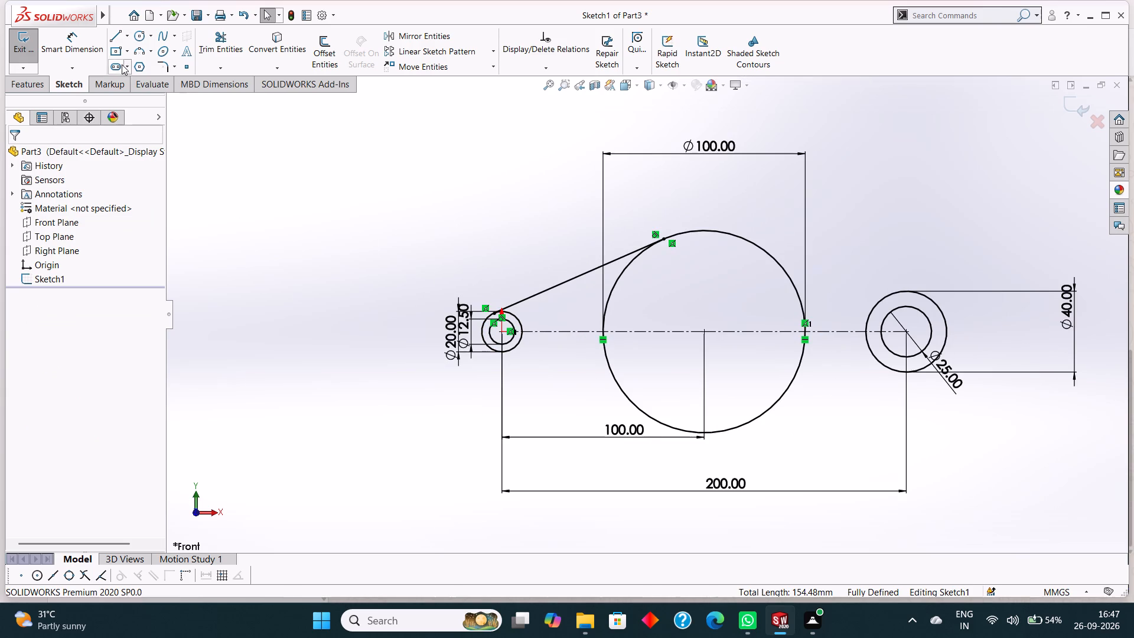
left_click(119, 31)
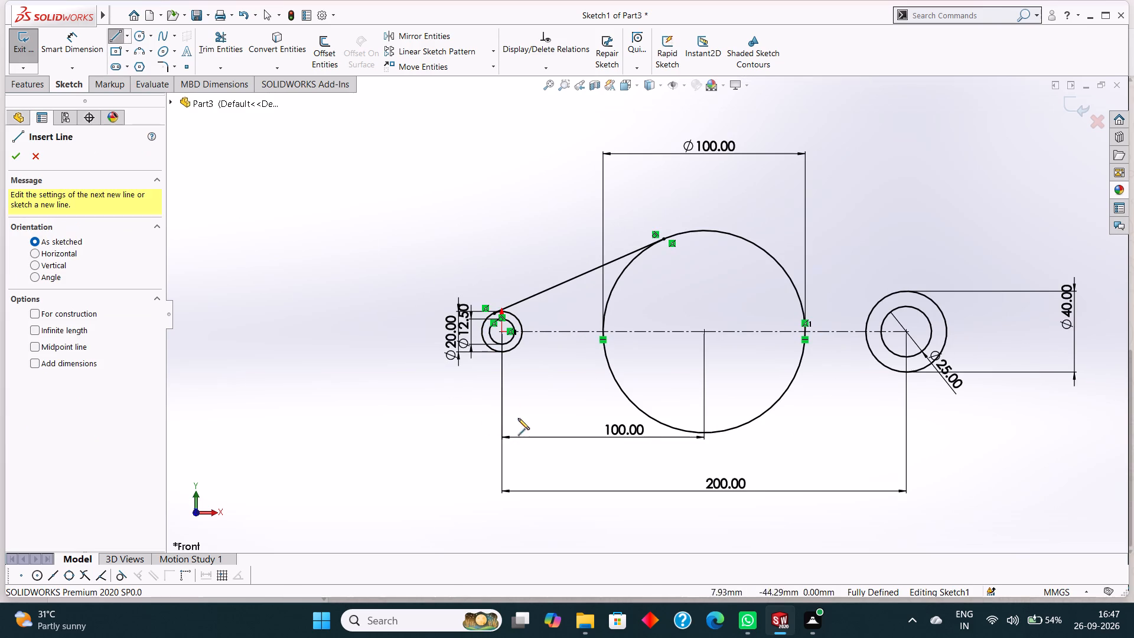
left_click(492, 350)
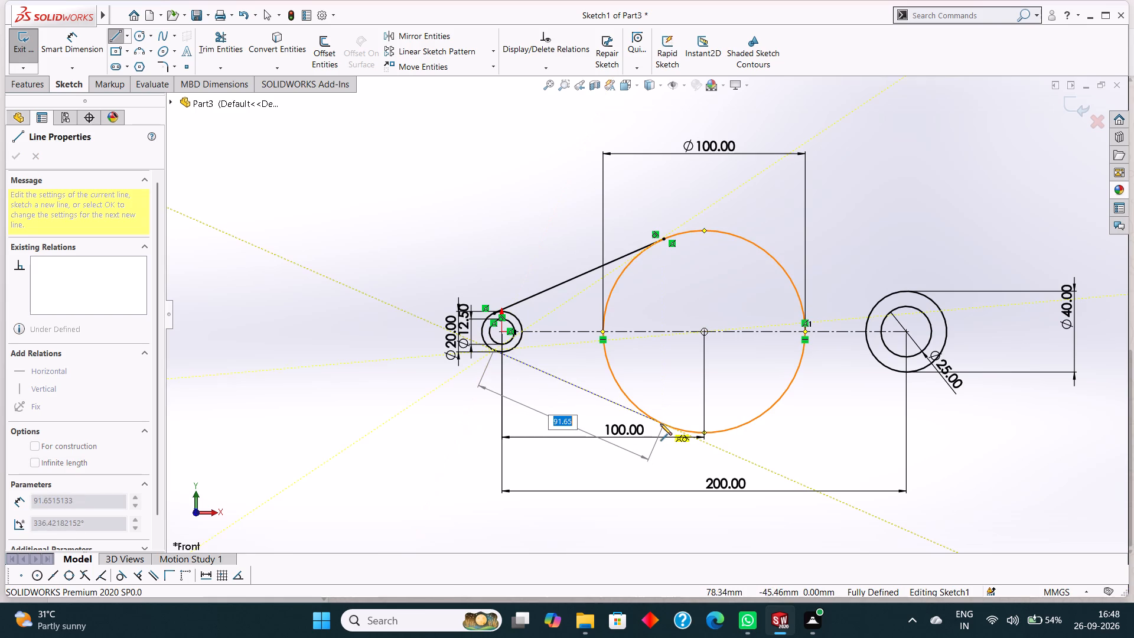
left_click(660, 424)
right_click(662, 470)
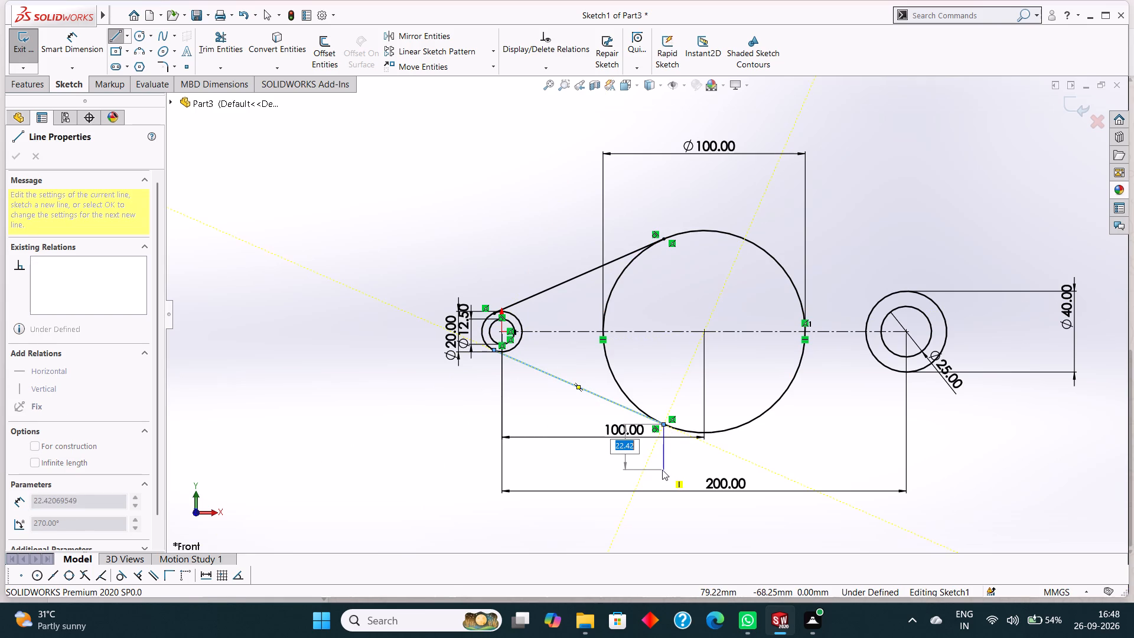
left_click(686, 476)
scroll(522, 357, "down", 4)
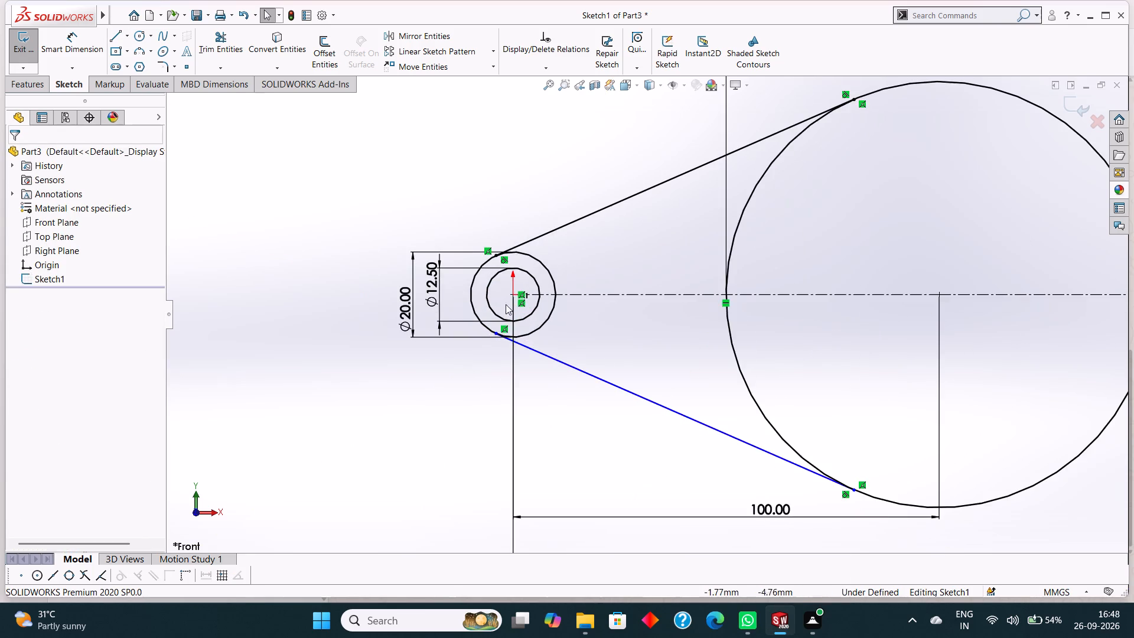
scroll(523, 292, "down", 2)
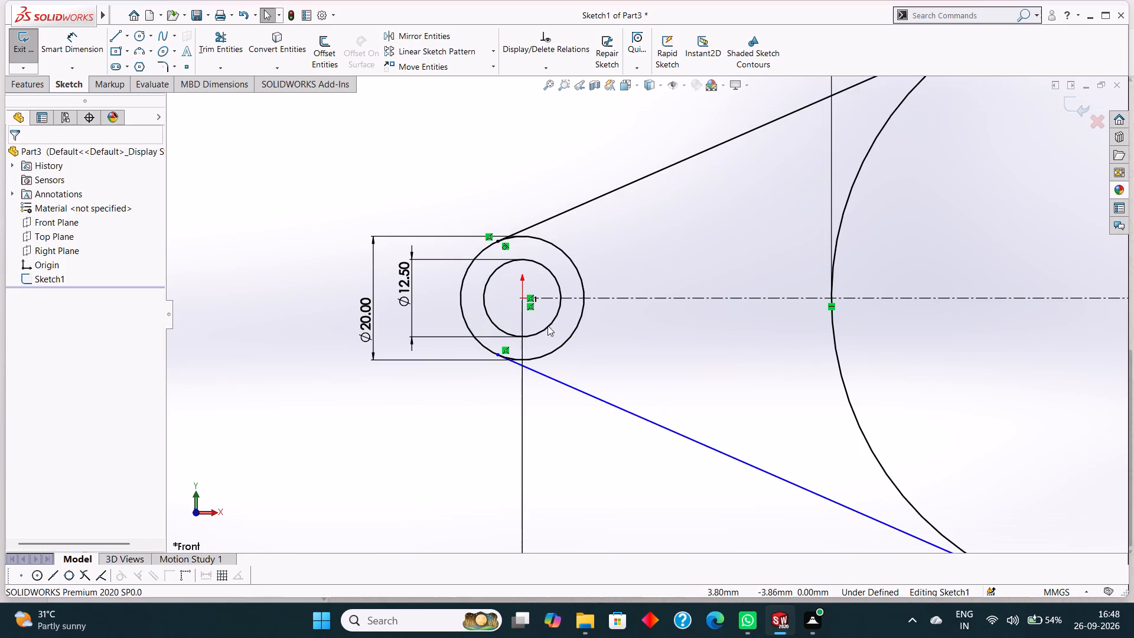
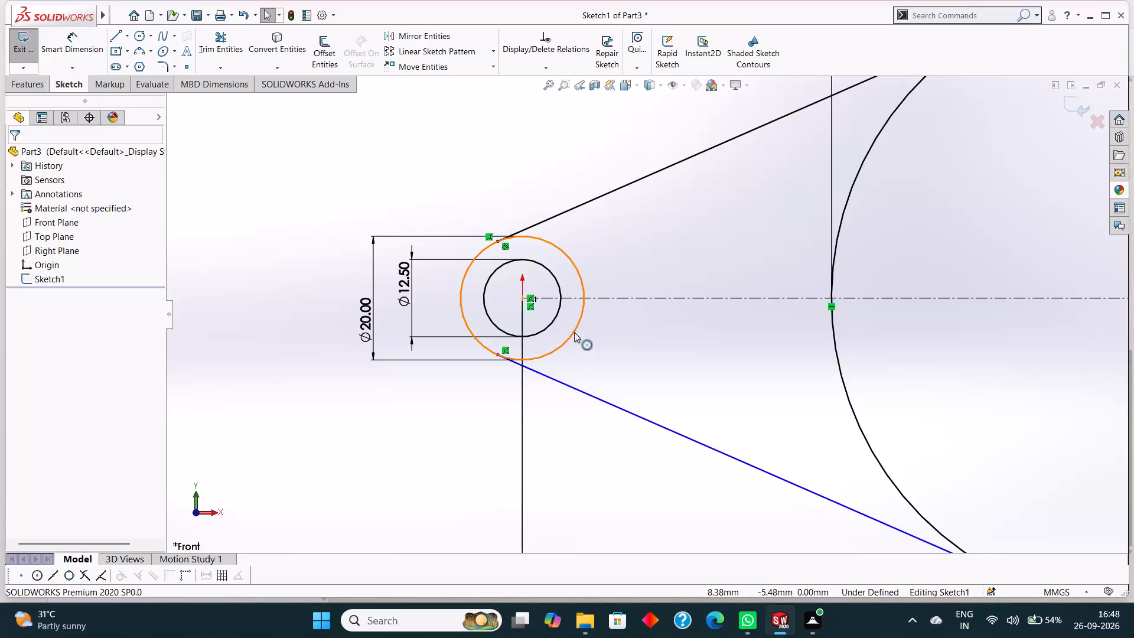
Add a tangent relation between the lower line and the 20 mm circle.
left_click(574, 332)
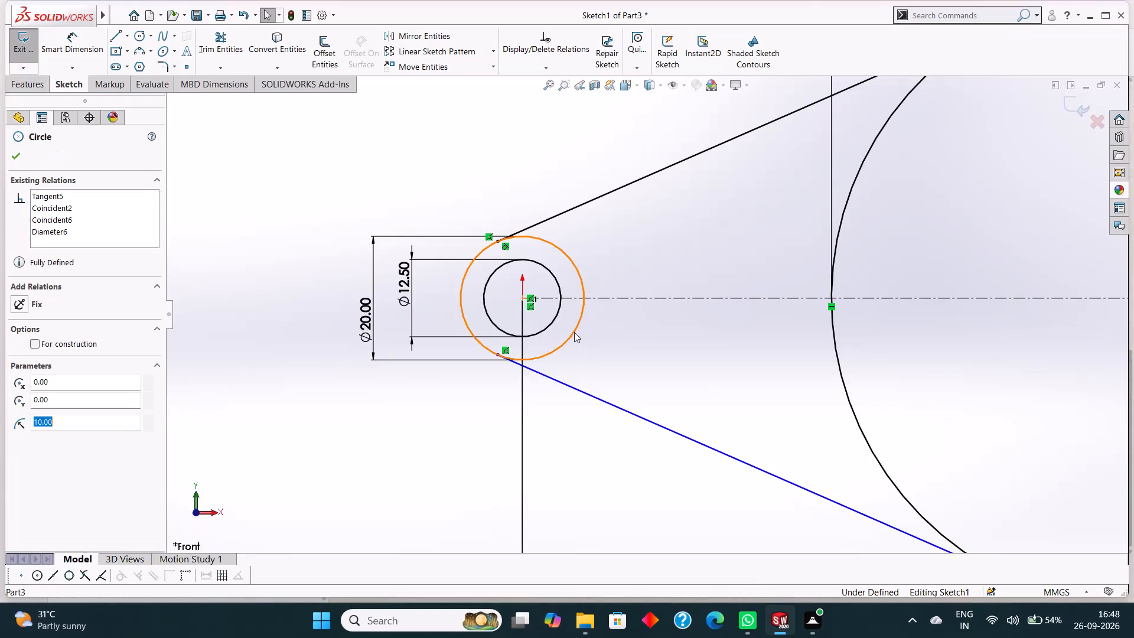
left_click(548, 375, "ctrl")
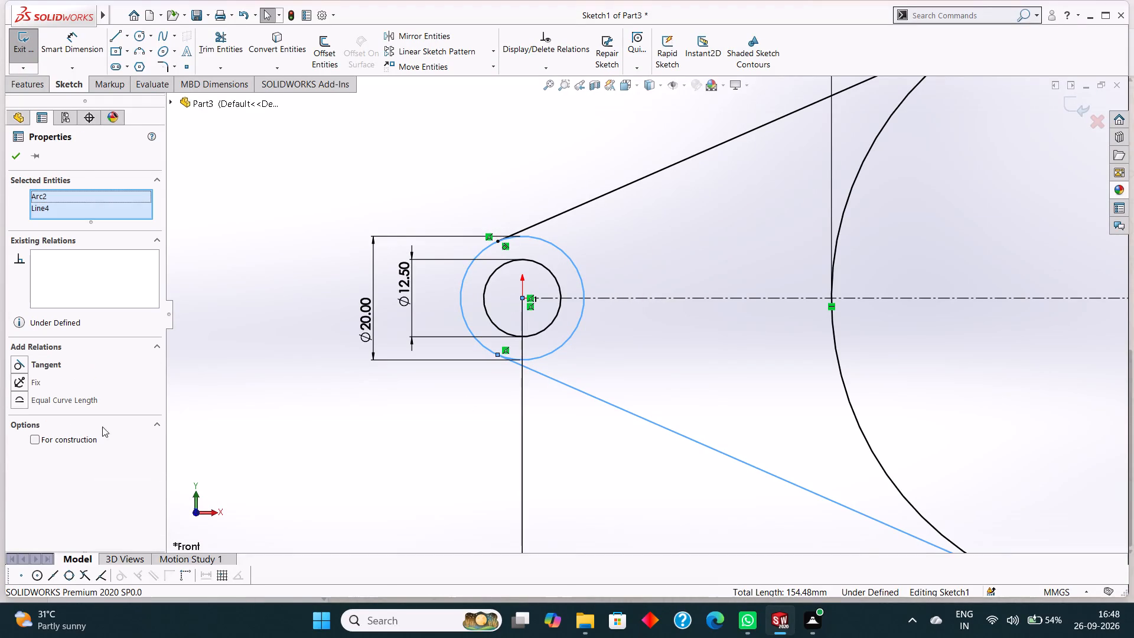
left_click(32, 364)
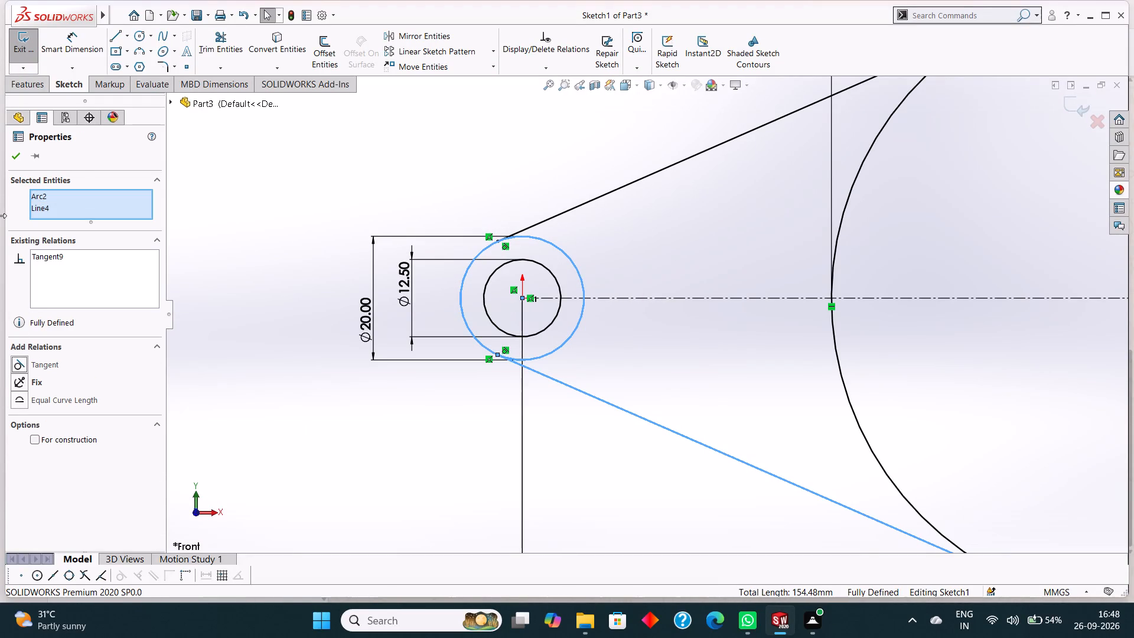
left_click(16, 158)
Sketch a line about 90 mm long from the 100 mm circle's upper side, ending tangent to the 40 mm circle's upper side.
scroll(510, 333, "up", 7)
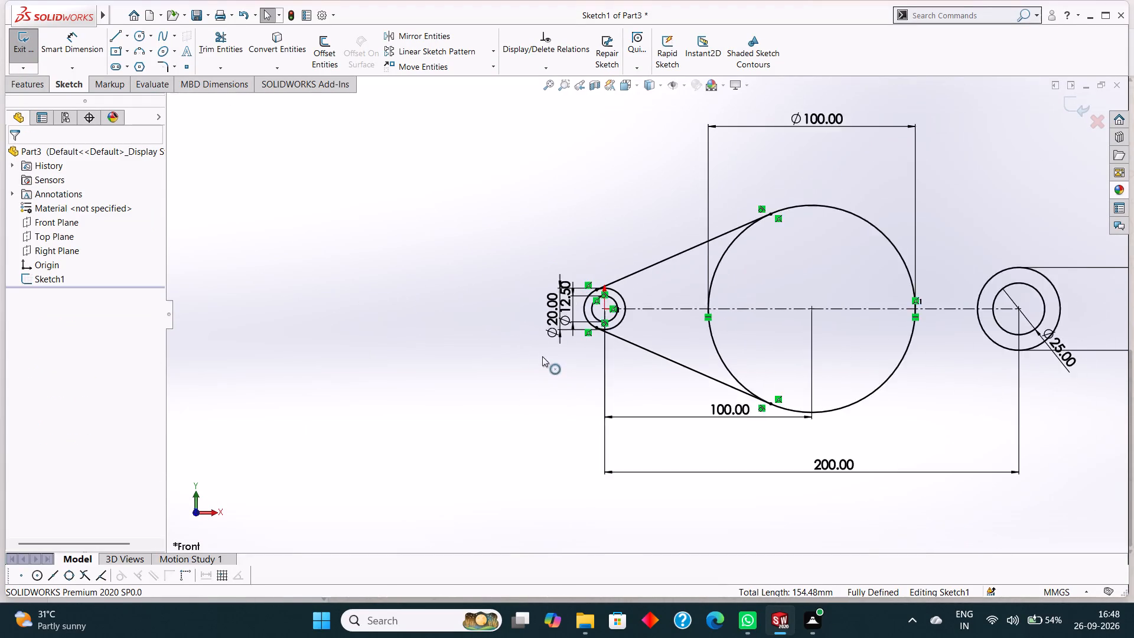
scroll(654, 373, "up", 1)
scroll(763, 314, "up", 3)
scroll(771, 283, "down", 1)
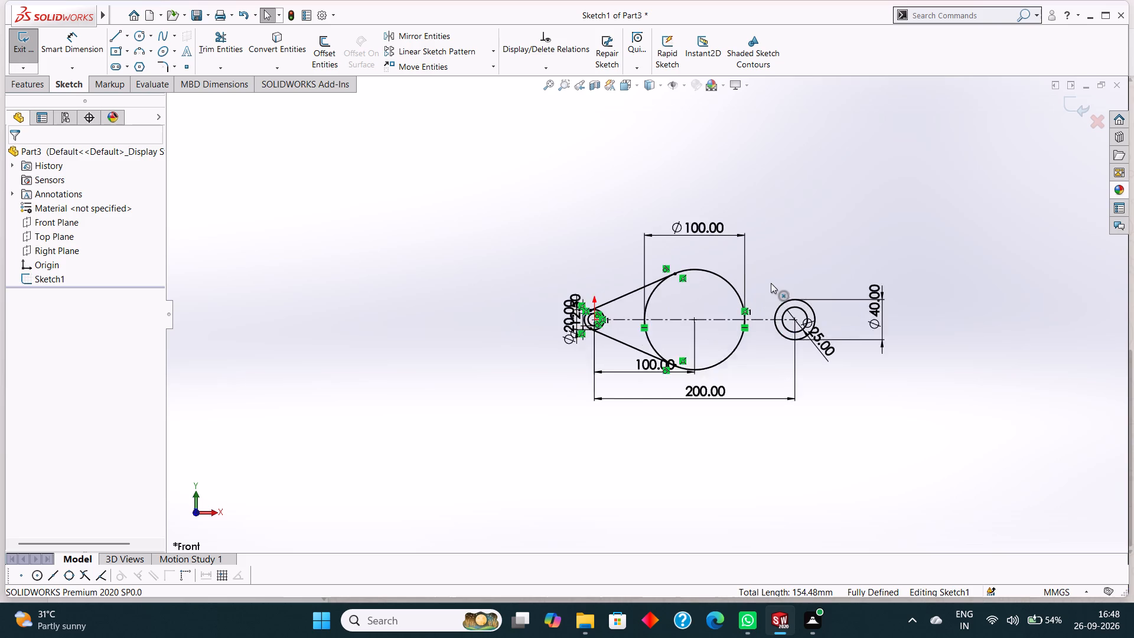
scroll(771, 283, "down", 2)
left_click(112, 31)
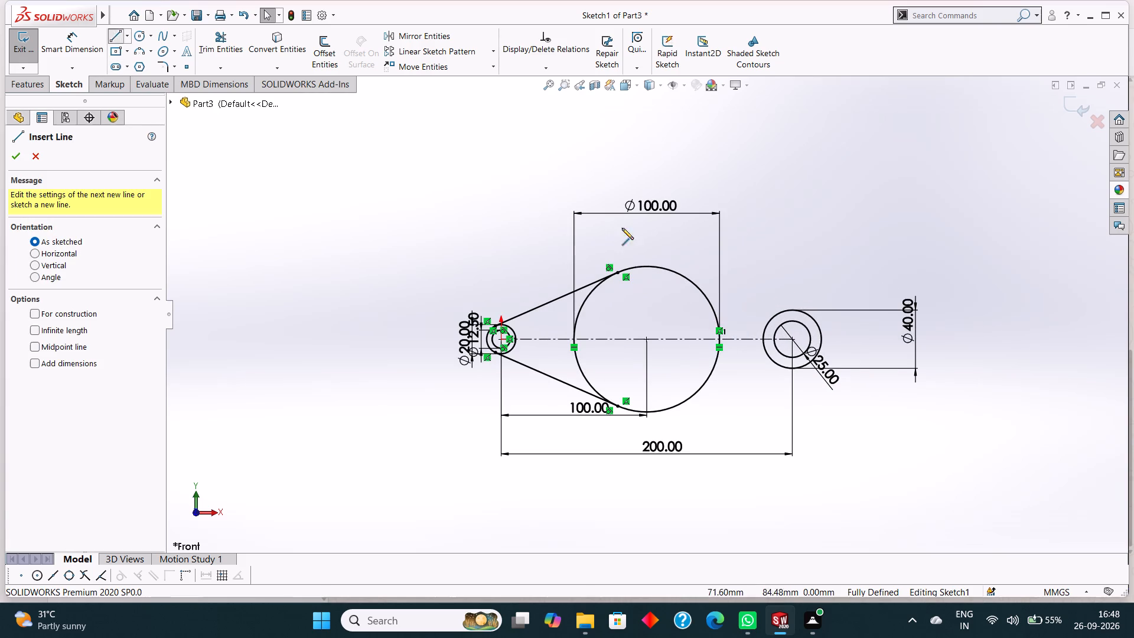
left_click(676, 272)
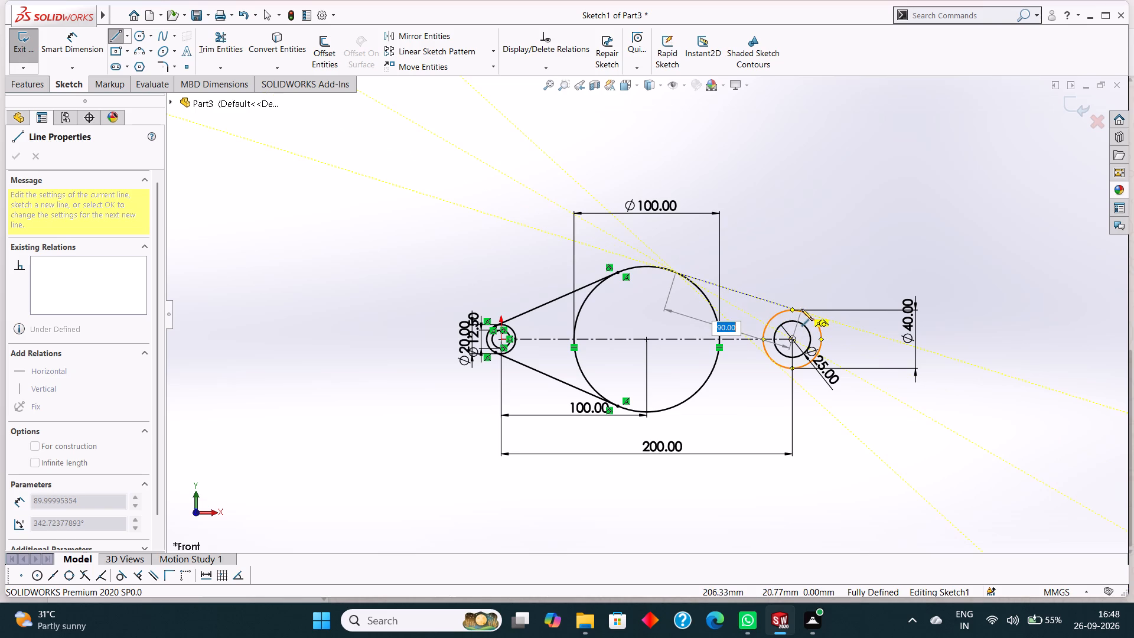
left_click(801, 309)
right_click(808, 246)
left_click(830, 256)
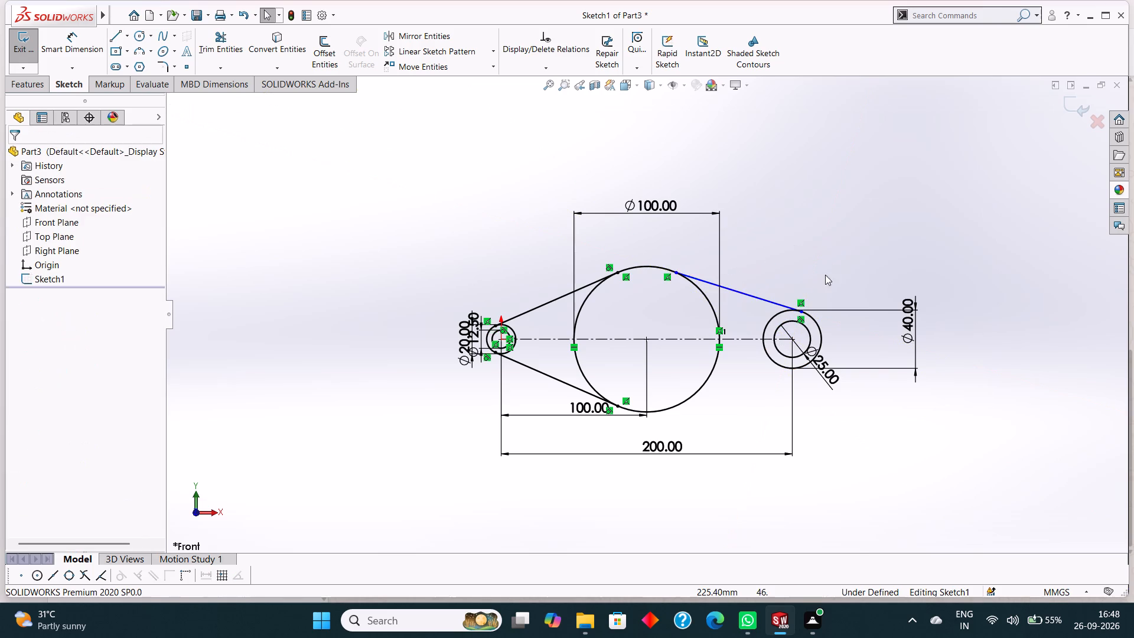
key("Escape")
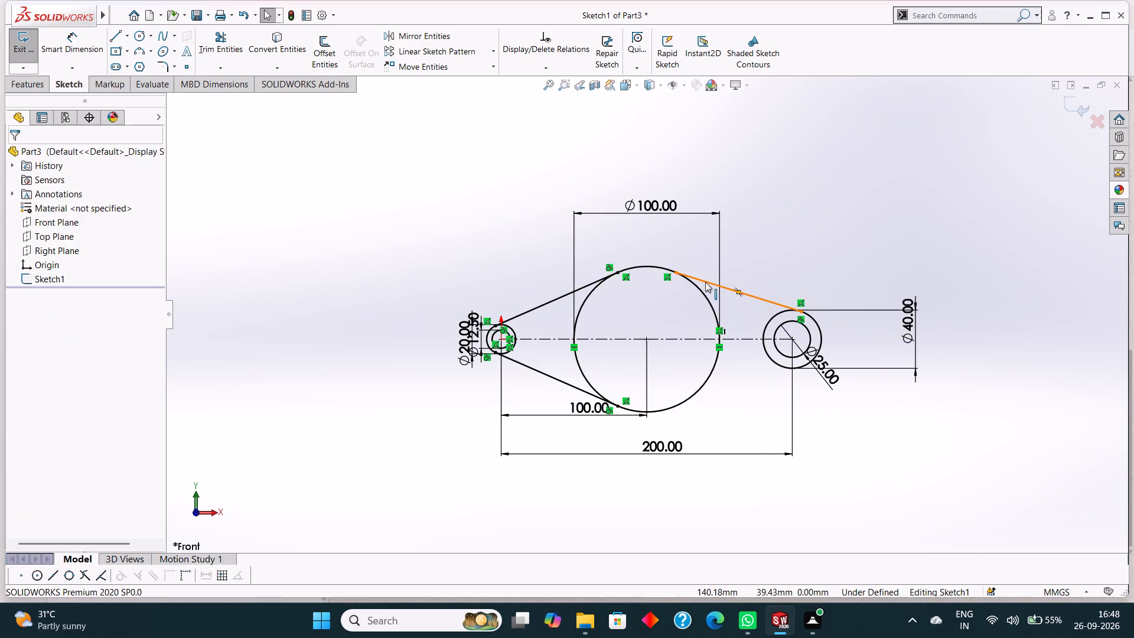
Add a tangent relation between the 100 mm circle and the upper line running to the 40 mm circle.
left_click(705, 281)
left_click(703, 295, "ctrl")
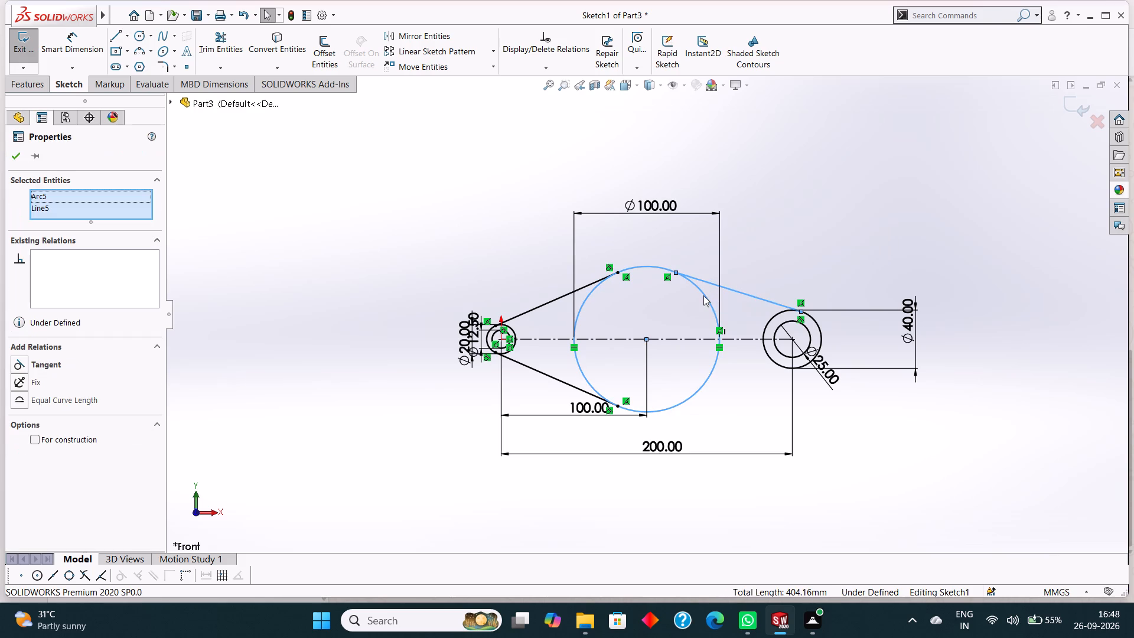
left_click(34, 362)
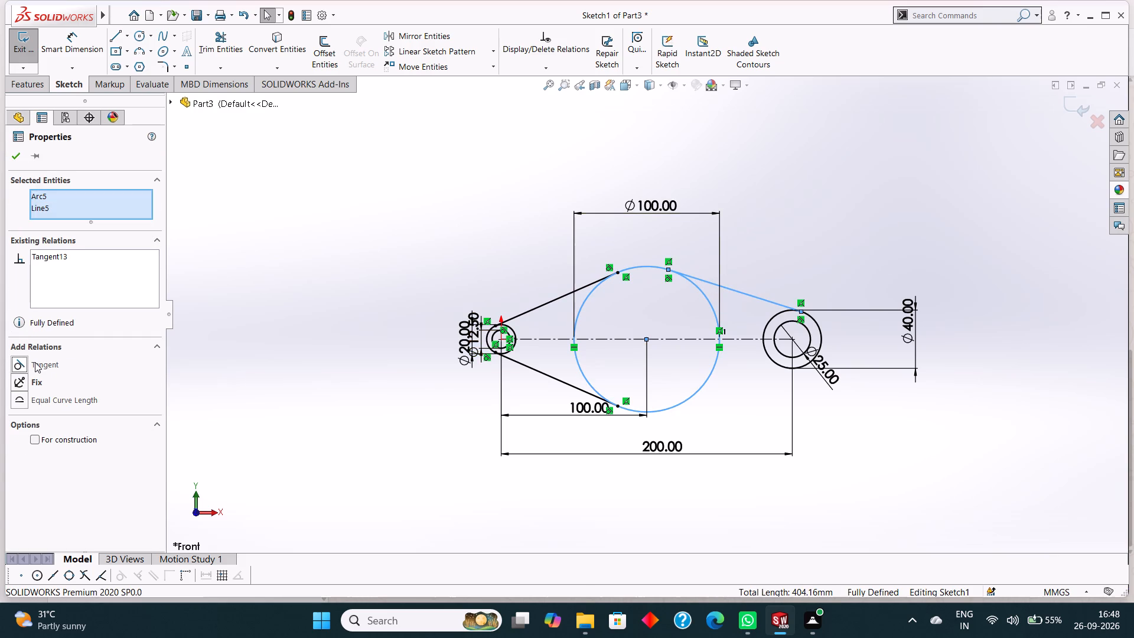
left_click(17, 161)
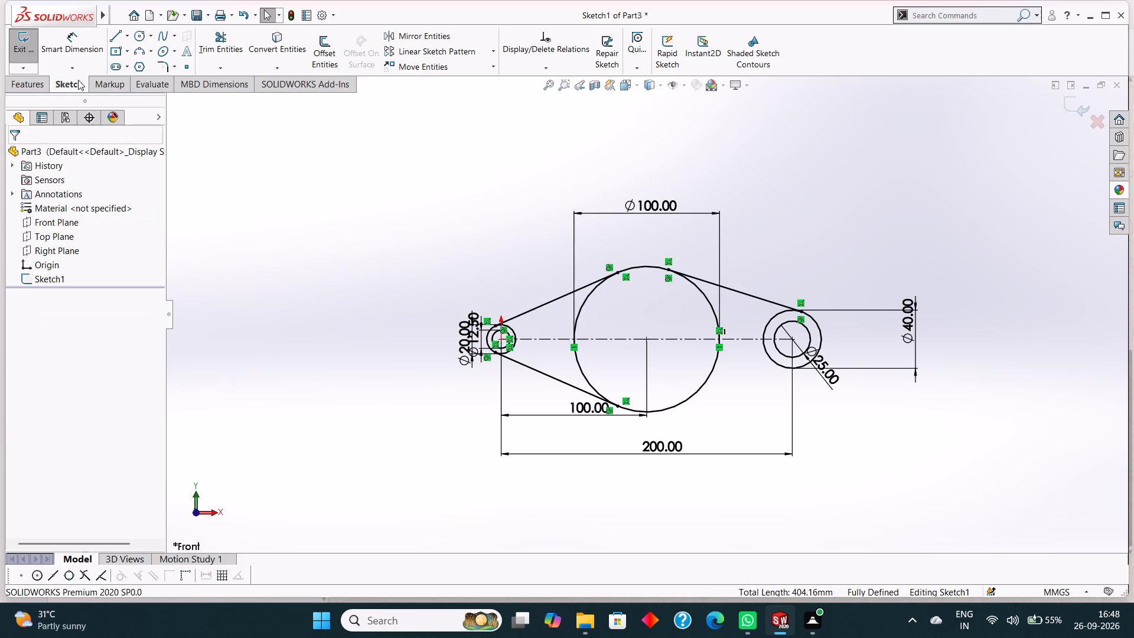
Sketch a line about 90 mm long from the 100 mm circle's lower side, ending tangent to the 40 mm circle's underside.
left_click(117, 37)
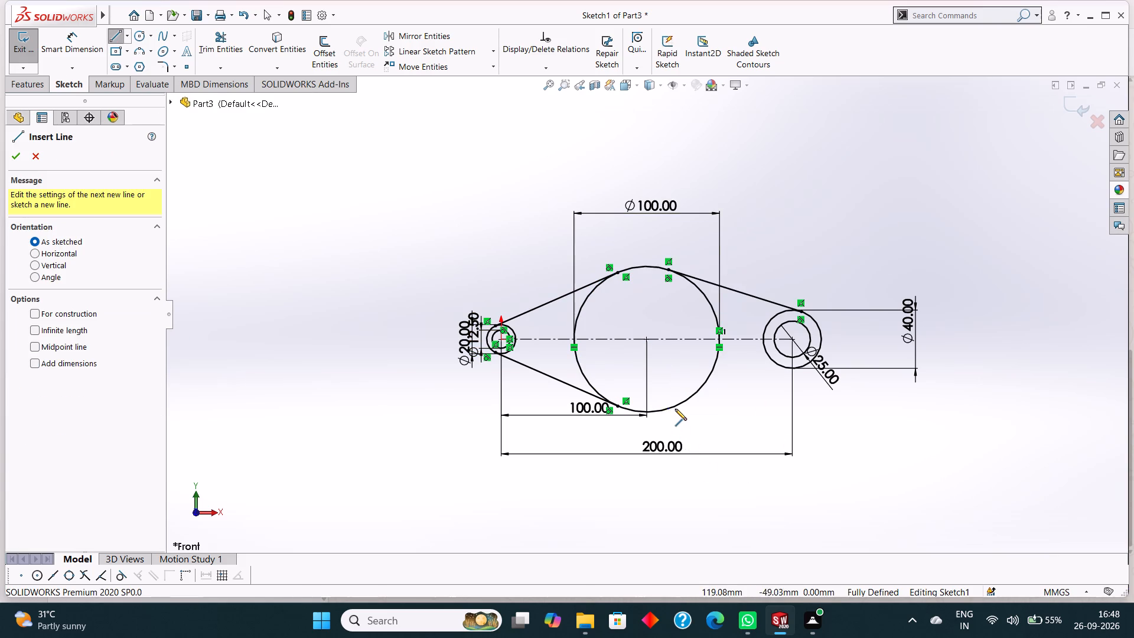
left_click(676, 405)
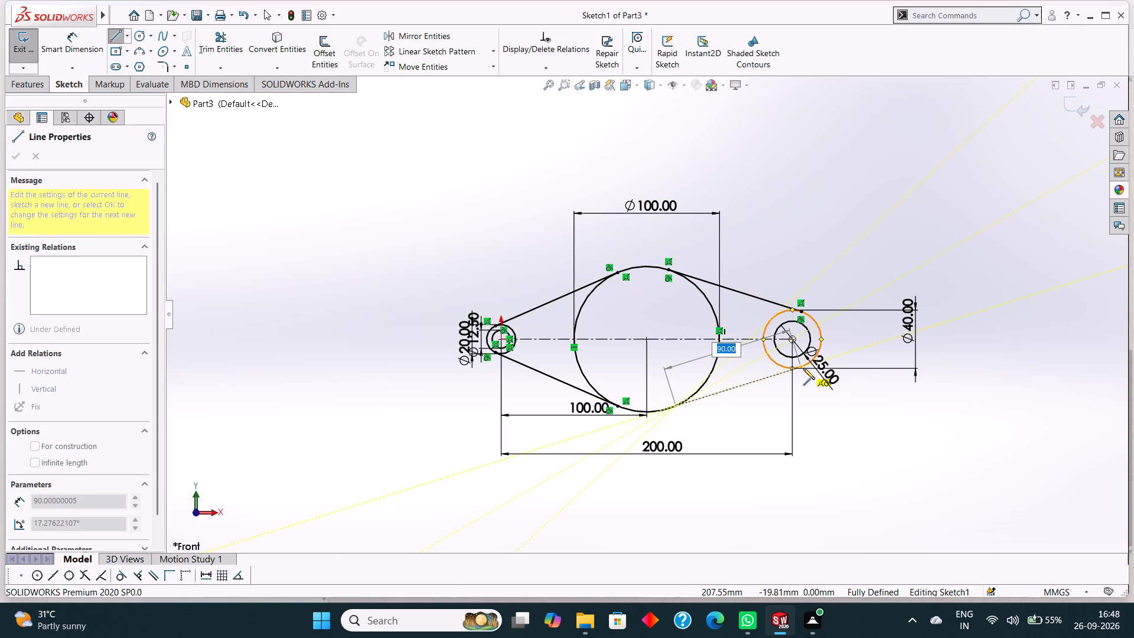
left_click(800, 367)
right_click(820, 400)
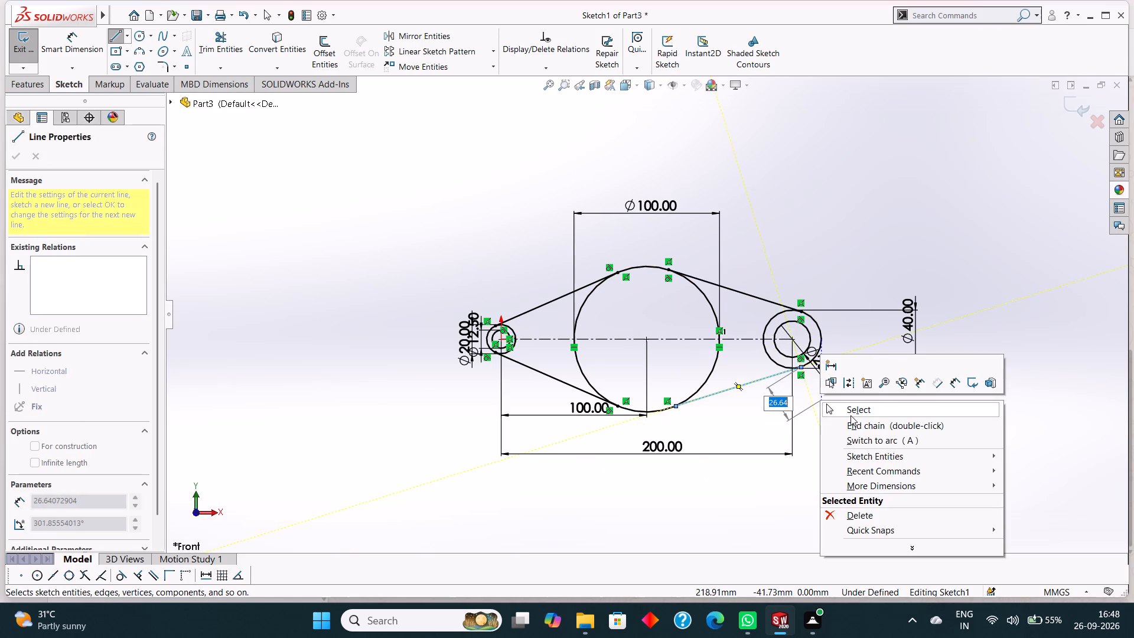
left_click(850, 415)
key("Escape")
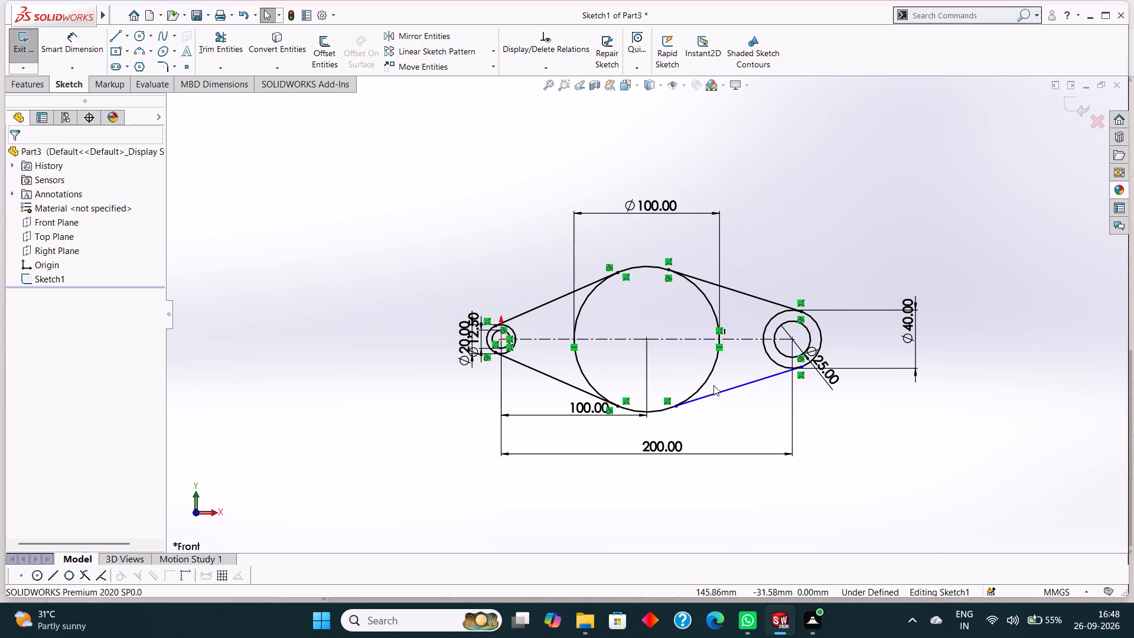
Add a tangent relation between the 100 mm circle and the lower line running to the 40 mm circle.
left_click(709, 376)
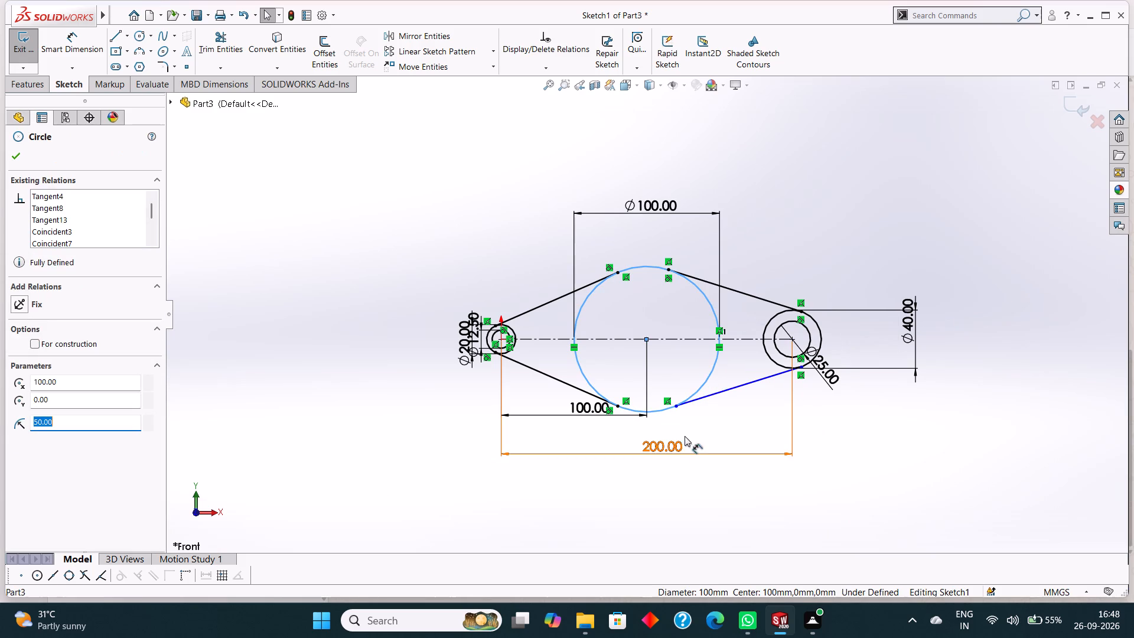
left_click(725, 393, "ctrl")
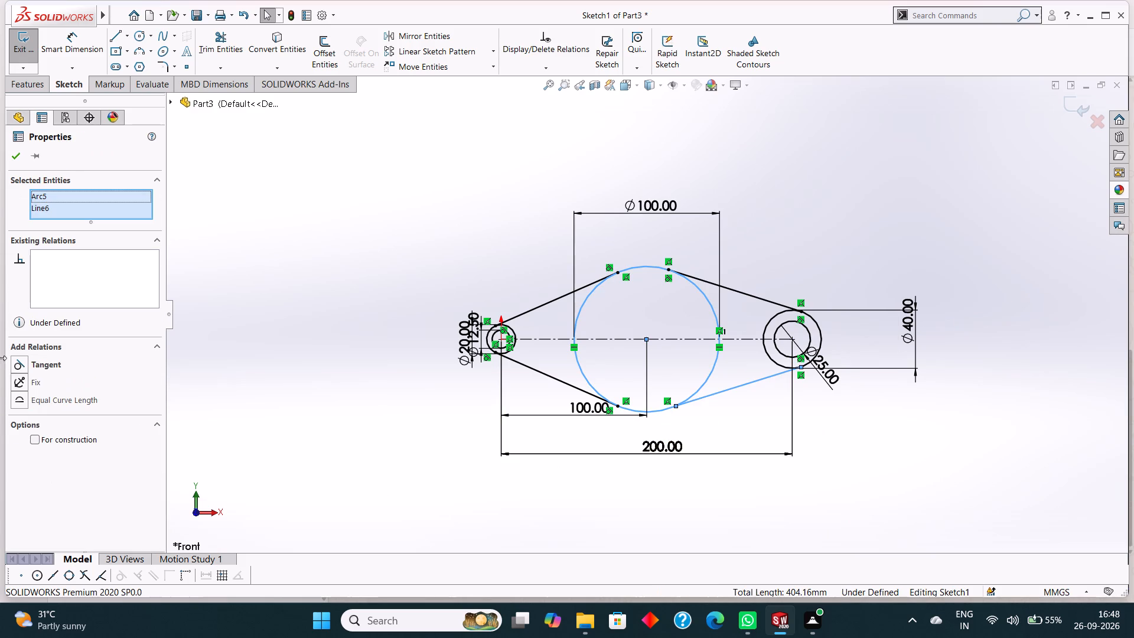
left_click(31, 364)
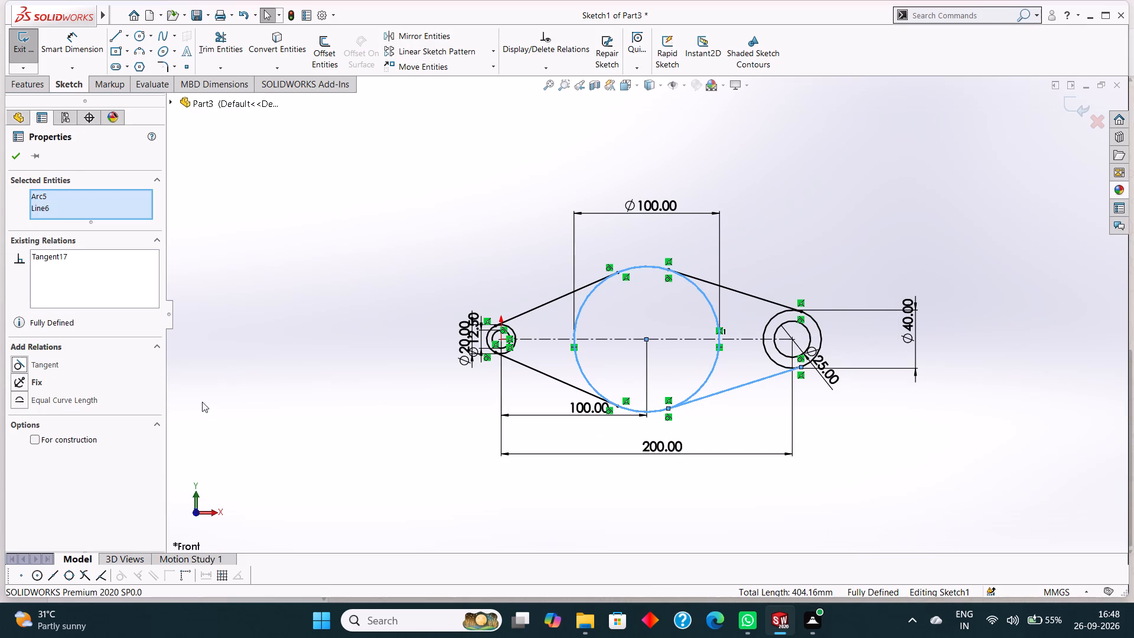
left_click(17, 157)
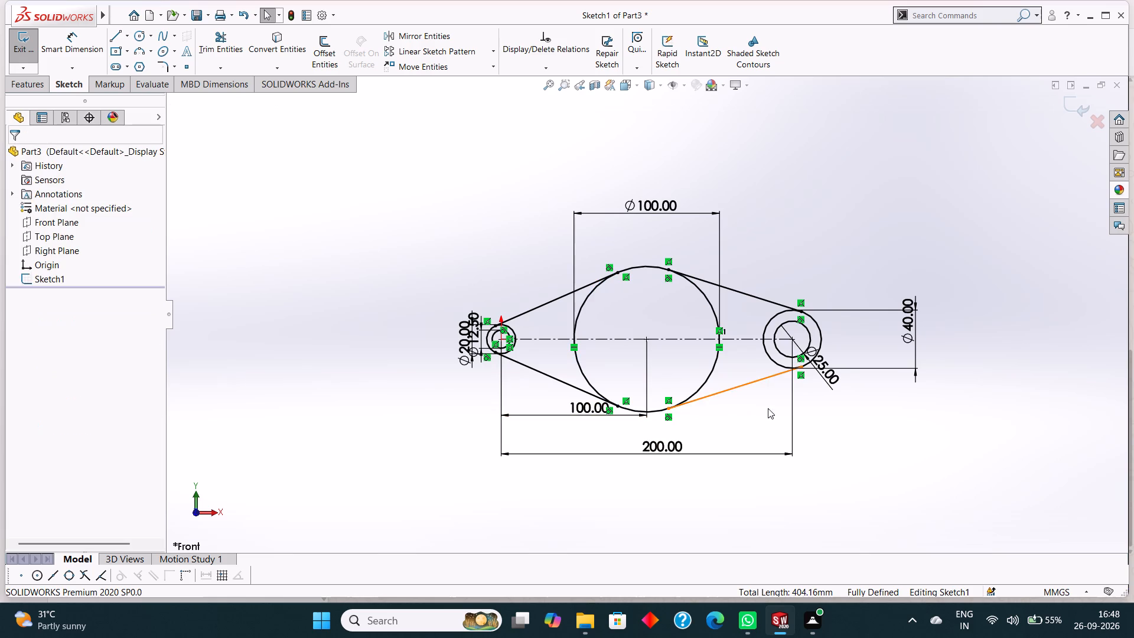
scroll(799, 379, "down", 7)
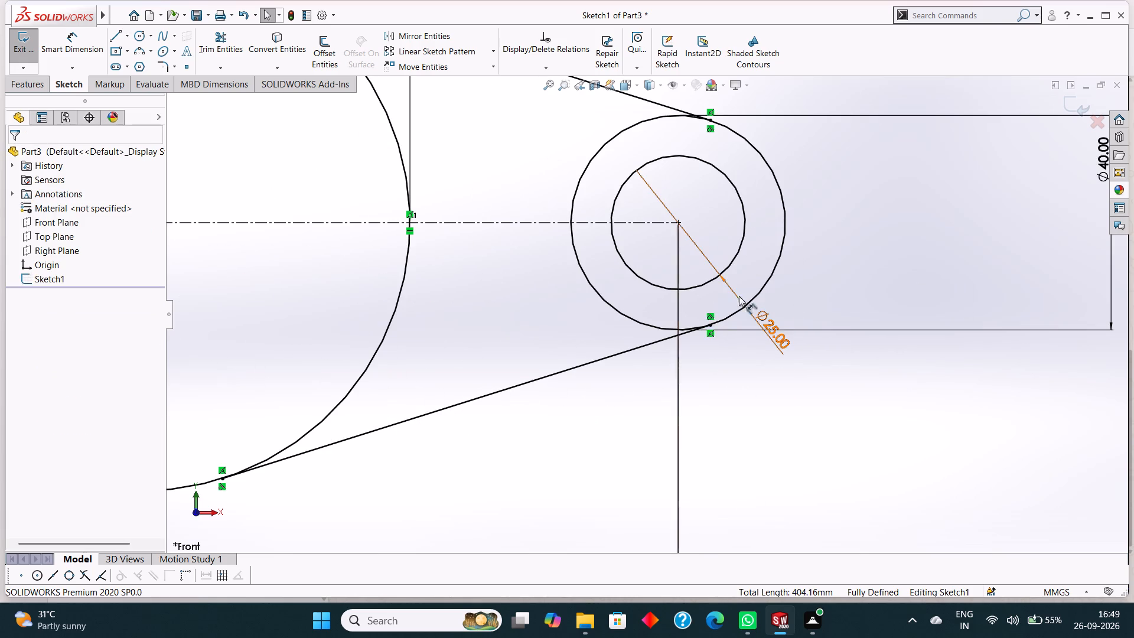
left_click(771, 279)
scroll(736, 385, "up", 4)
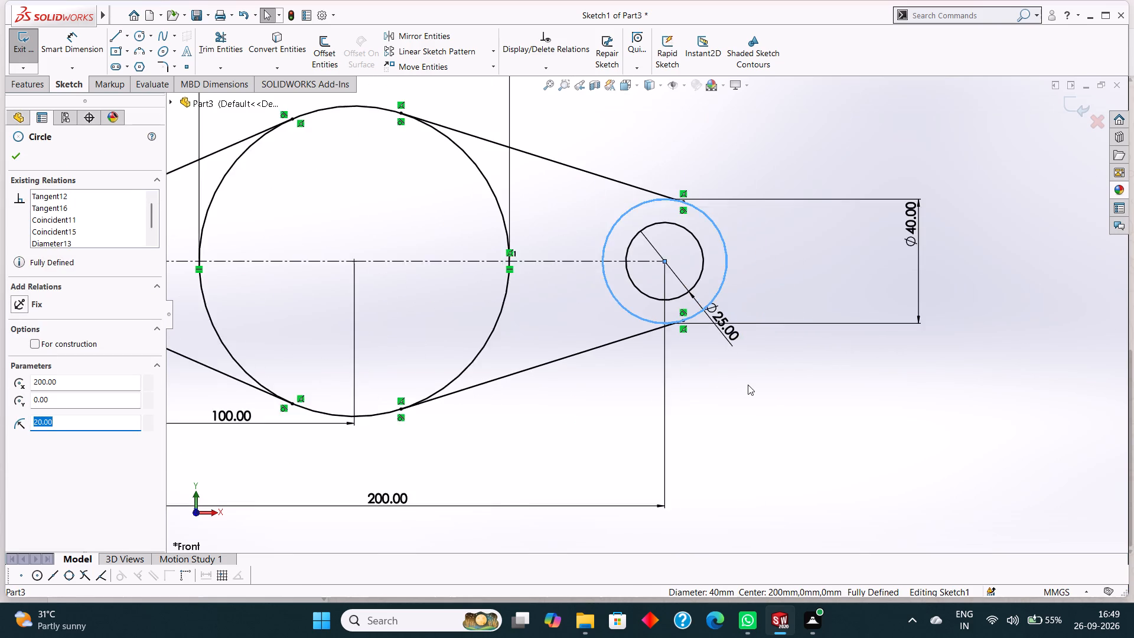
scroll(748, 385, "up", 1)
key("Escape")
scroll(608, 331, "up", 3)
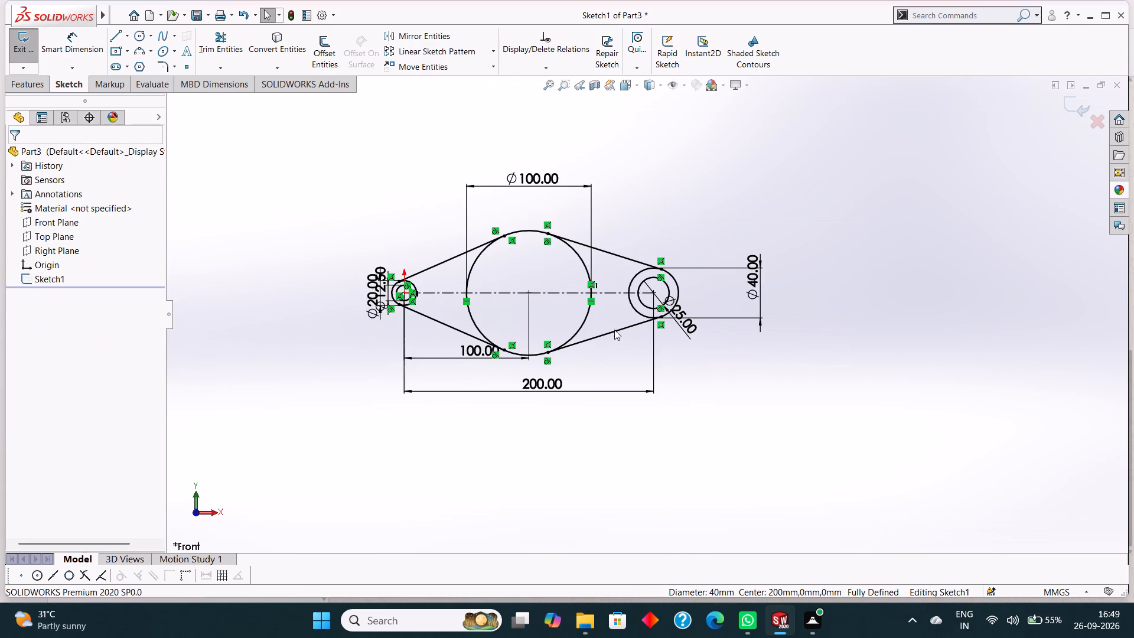
Trim away both side arcs of the 100 mm circle inside the profile, keeping the top and bottom arcs between the tangent lines.
scroll(272, 159, "down", 2)
left_click(217, 32)
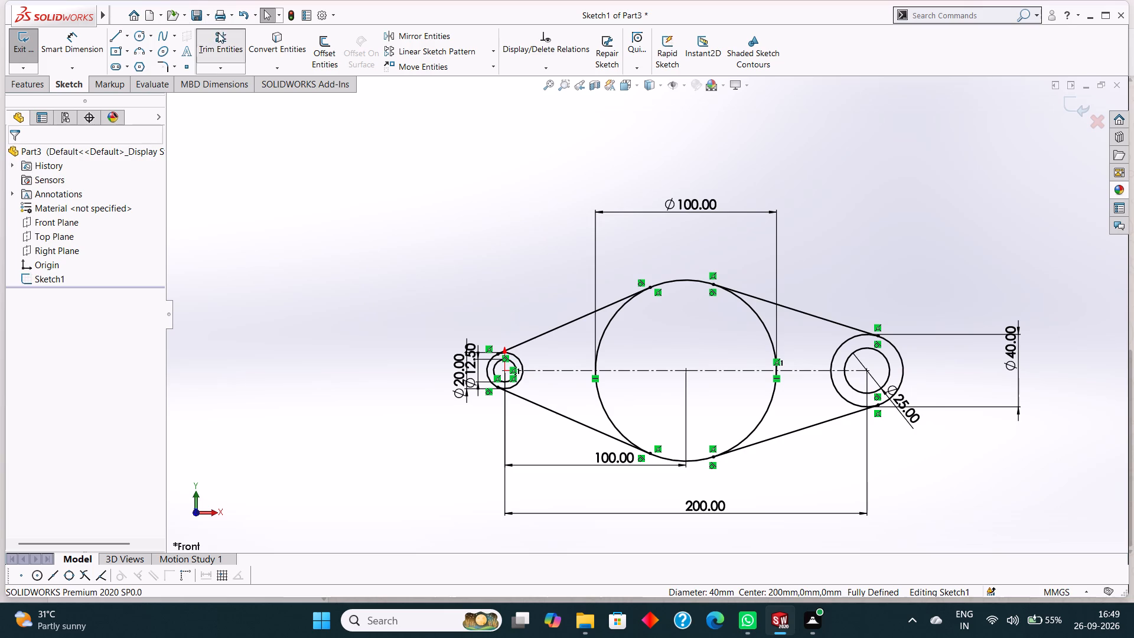
scroll(673, 295, "down", 3)
left_click(586, 310)
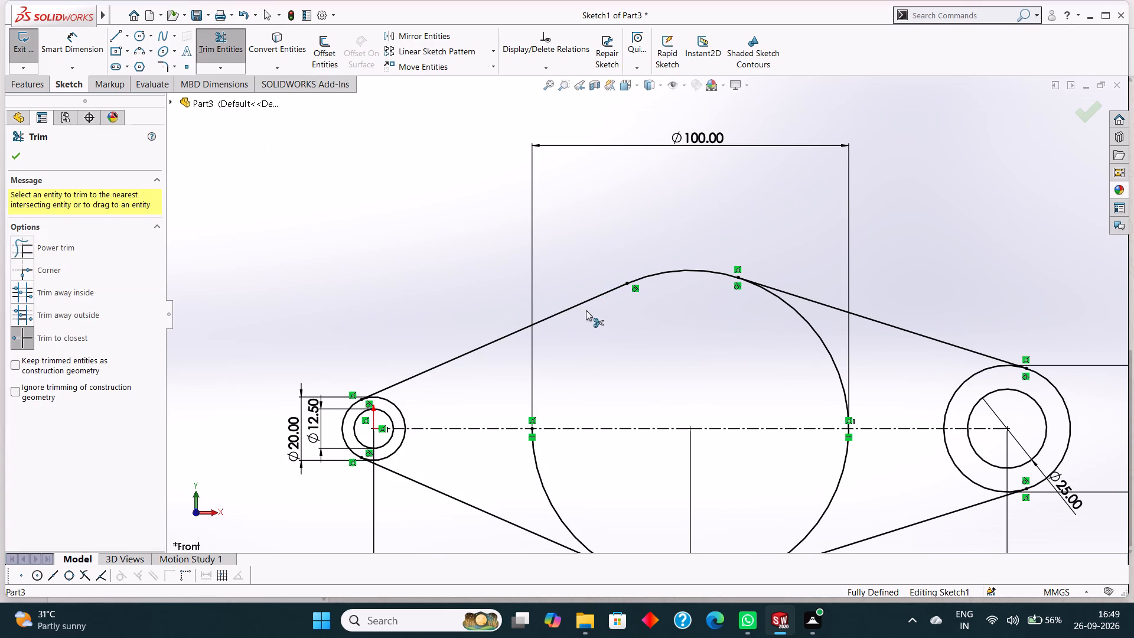
left_click(537, 464)
scroll(537, 464, "up", 4)
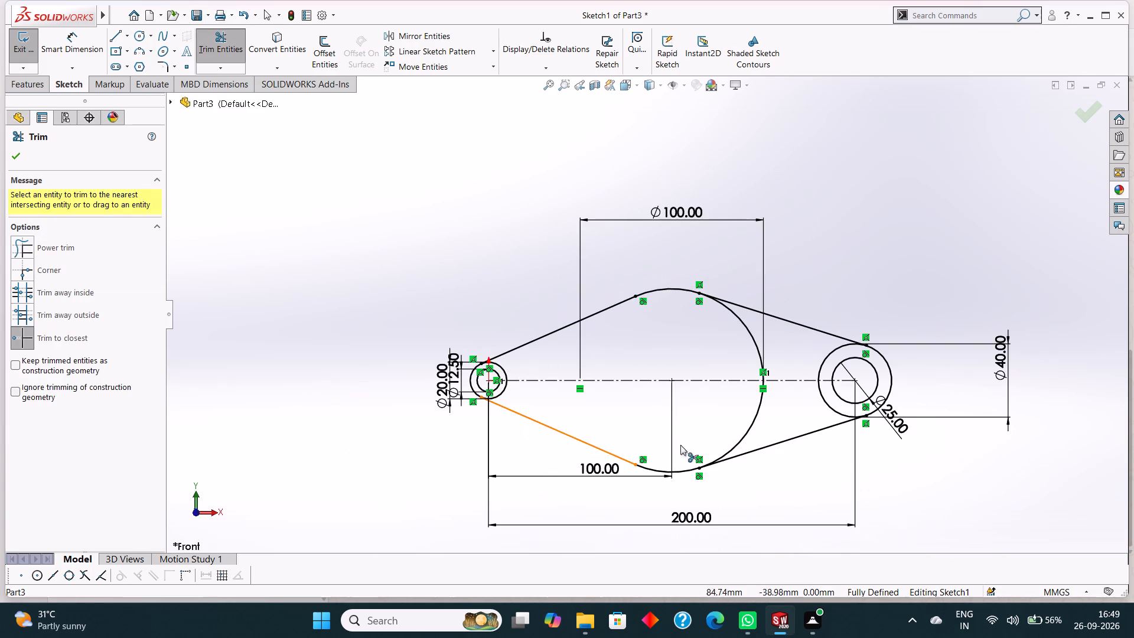
left_click(739, 319)
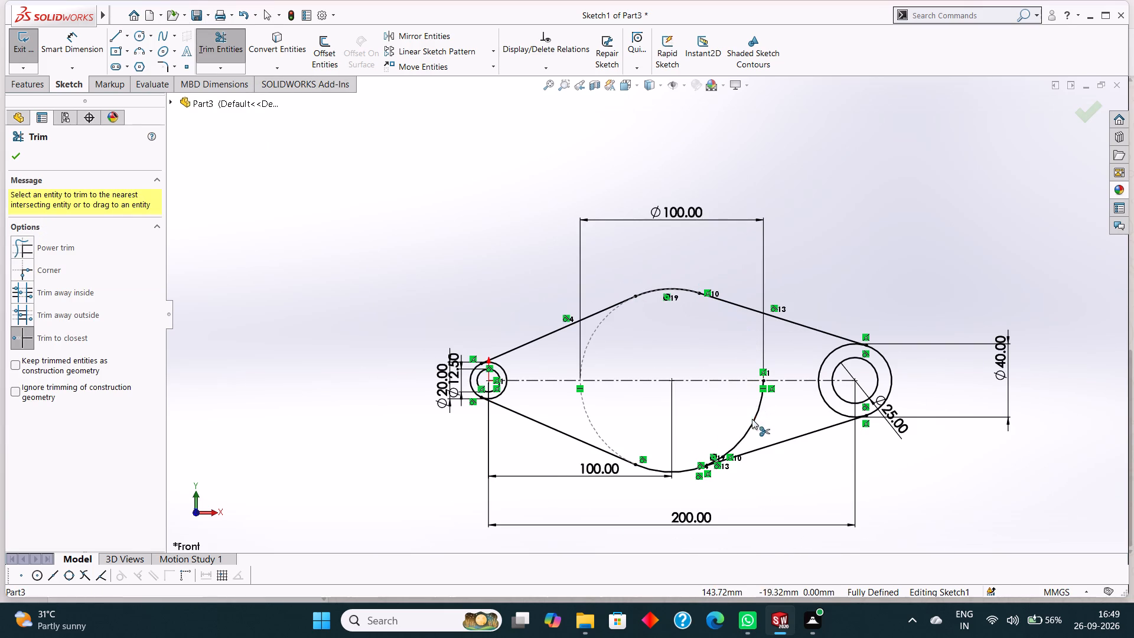
left_click(752, 420)
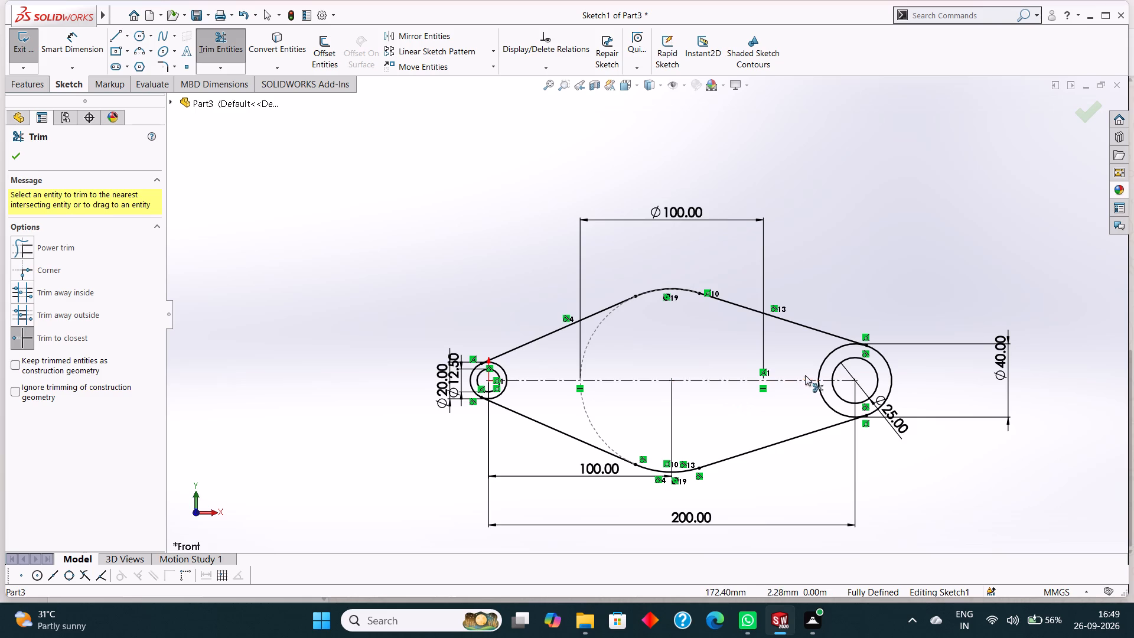
Trim away the inner portion of the 40 mm circle between its tangent points, keeping the outer end arc.
scroll(829, 355, "down", 1)
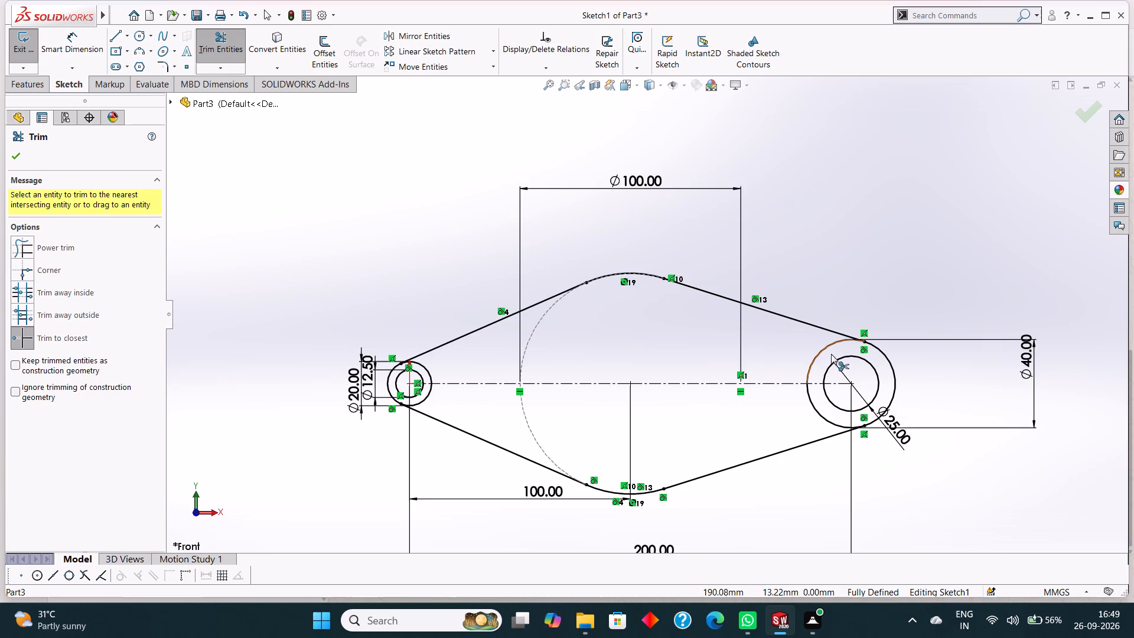
left_click(823, 345)
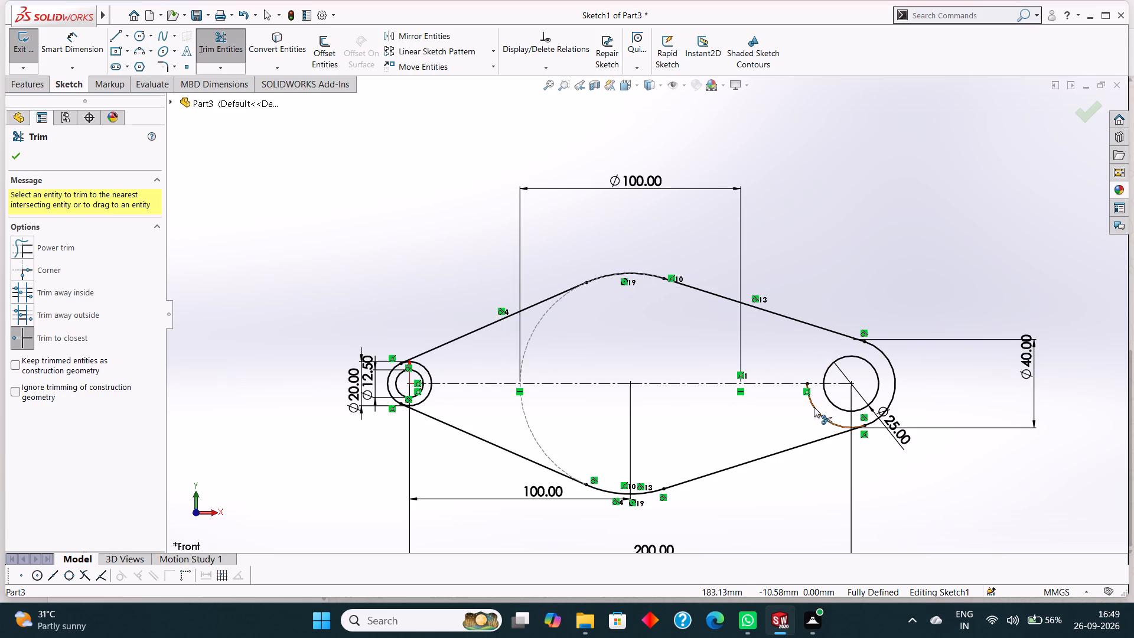
left_click(814, 407)
scroll(802, 407, "up", 4)
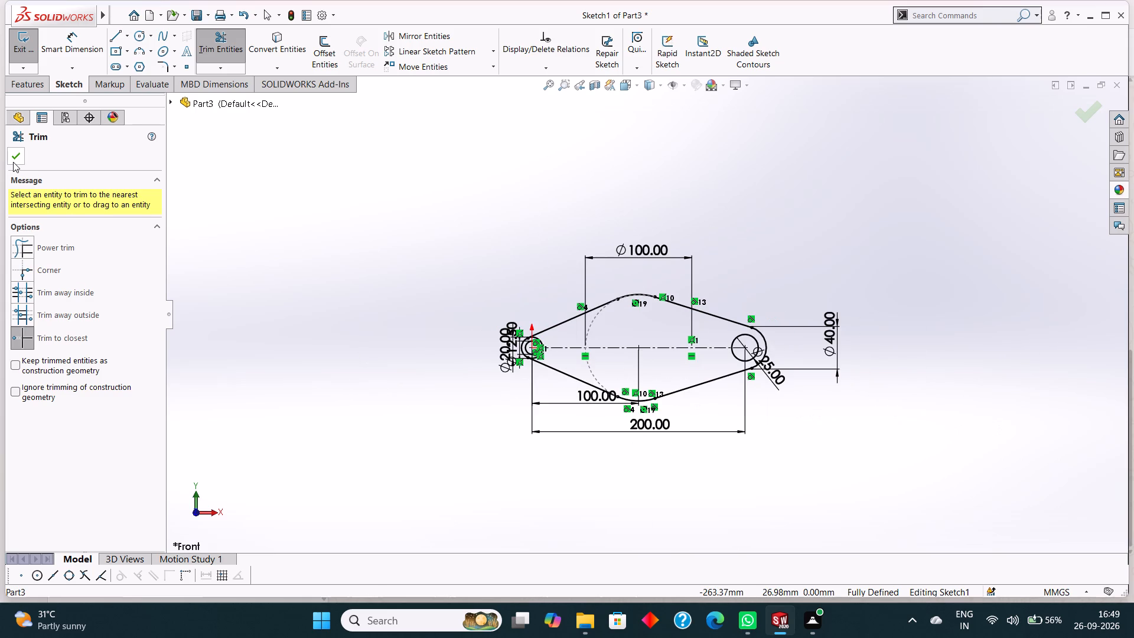
Trim away the inner portion of the 20 mm circle between its tangent points, keeping the outer end arc.
scroll(569, 376, "down", 5)
scroll(537, 282, "down", 3)
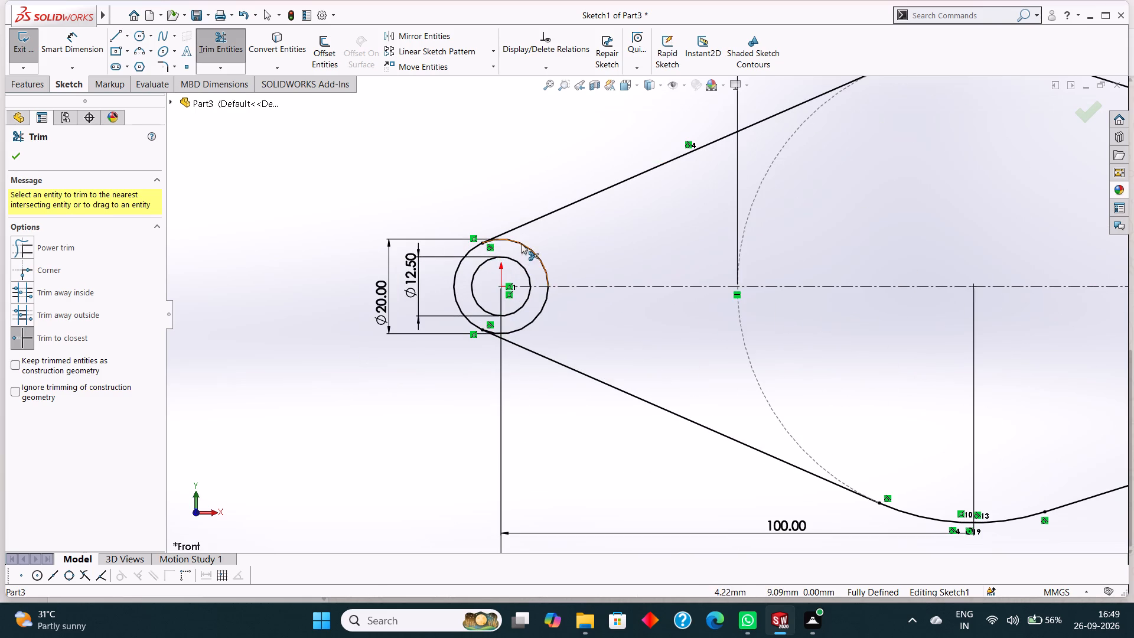
left_click(521, 243)
left_click(542, 306)
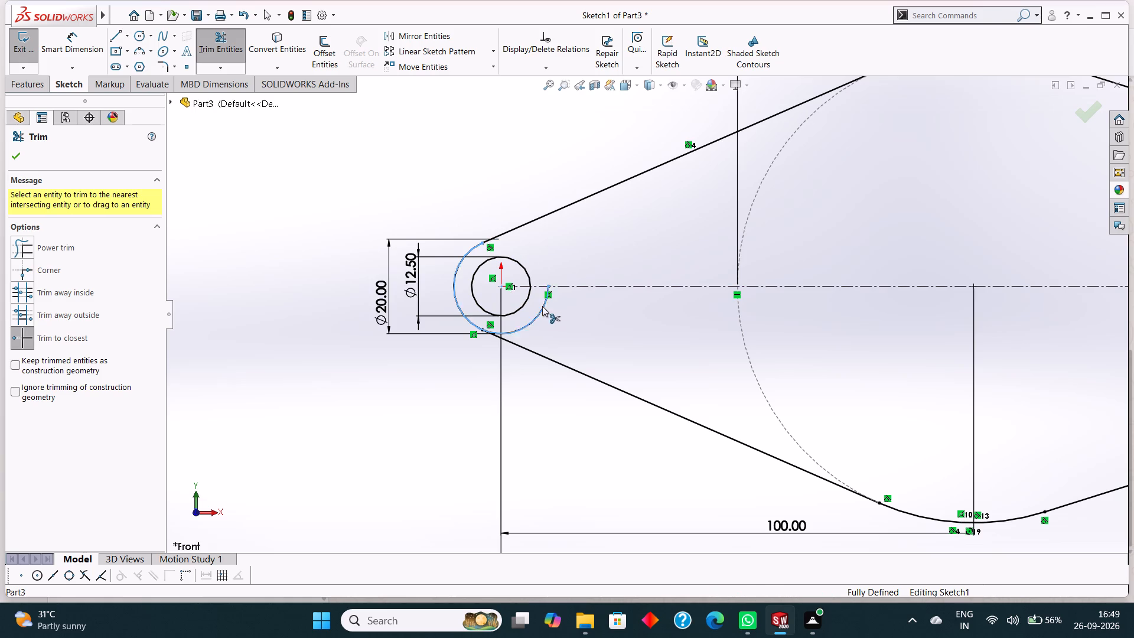
left_click(21, 157)
scroll(751, 321, "up", 5)
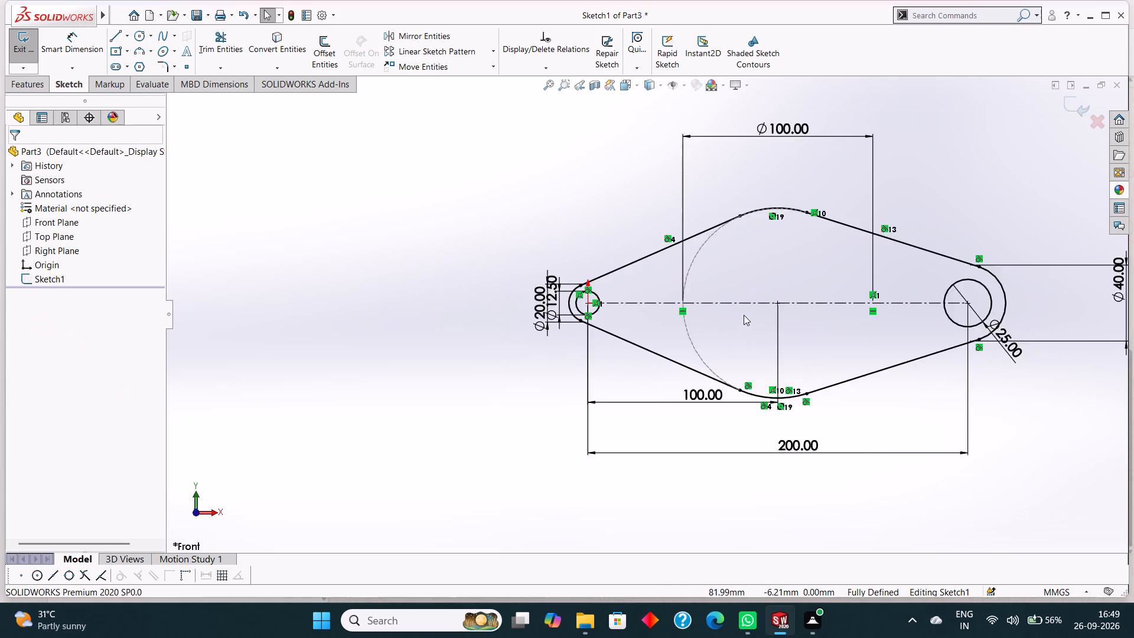
Extrude the closed profile with its two end holes to a blind depth of 20 mm.
scroll(744, 315, "up", 3)
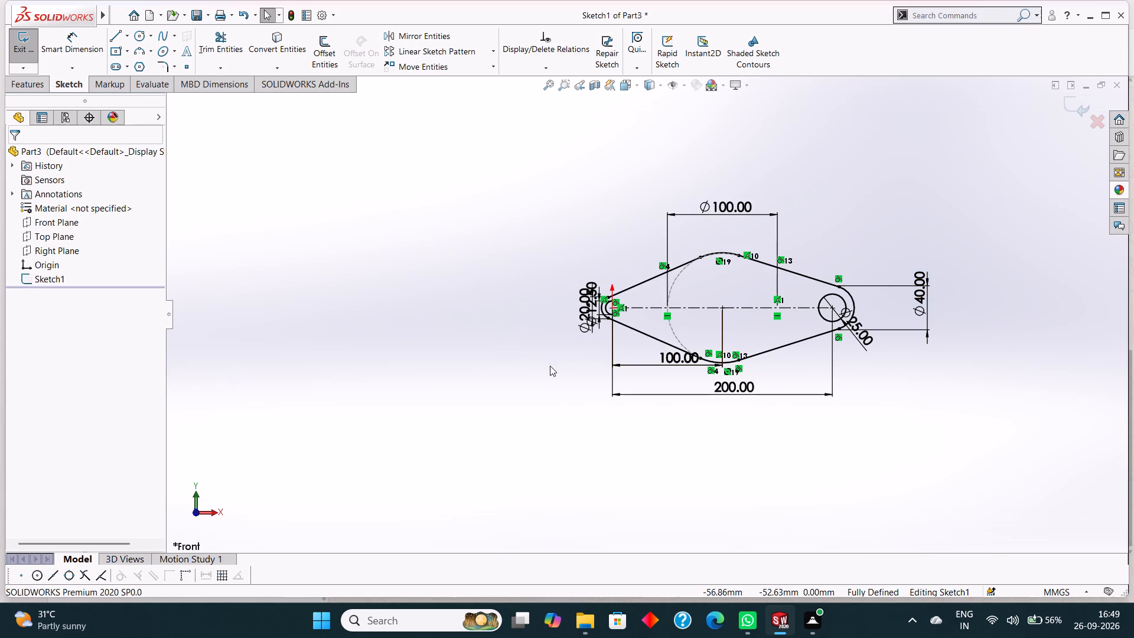
left_click(19, 87)
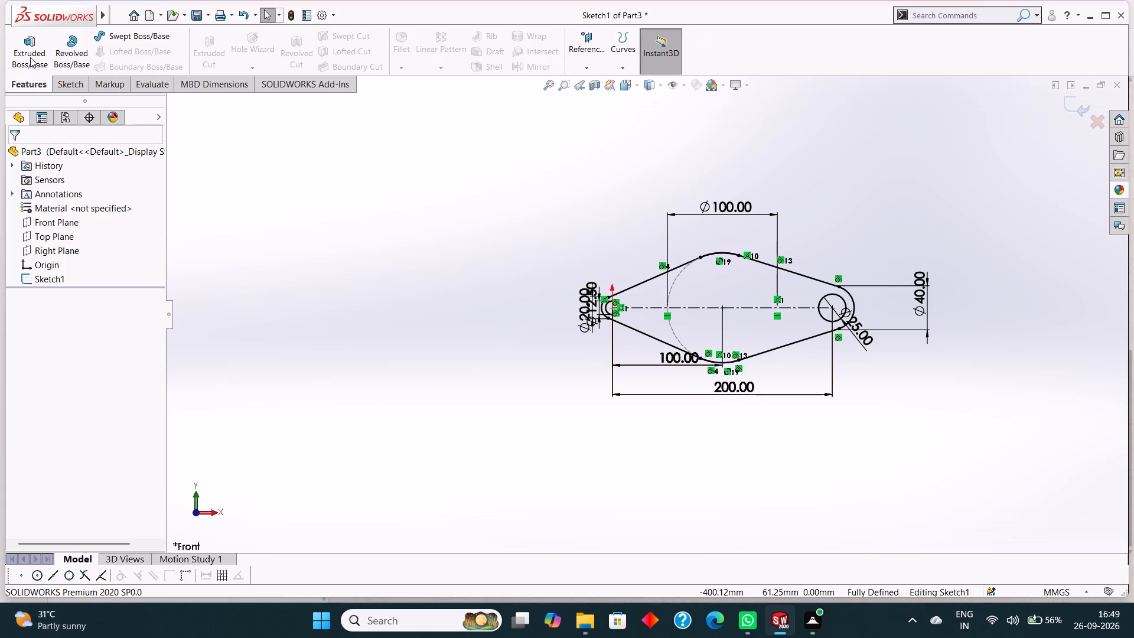
left_click(31, 56)
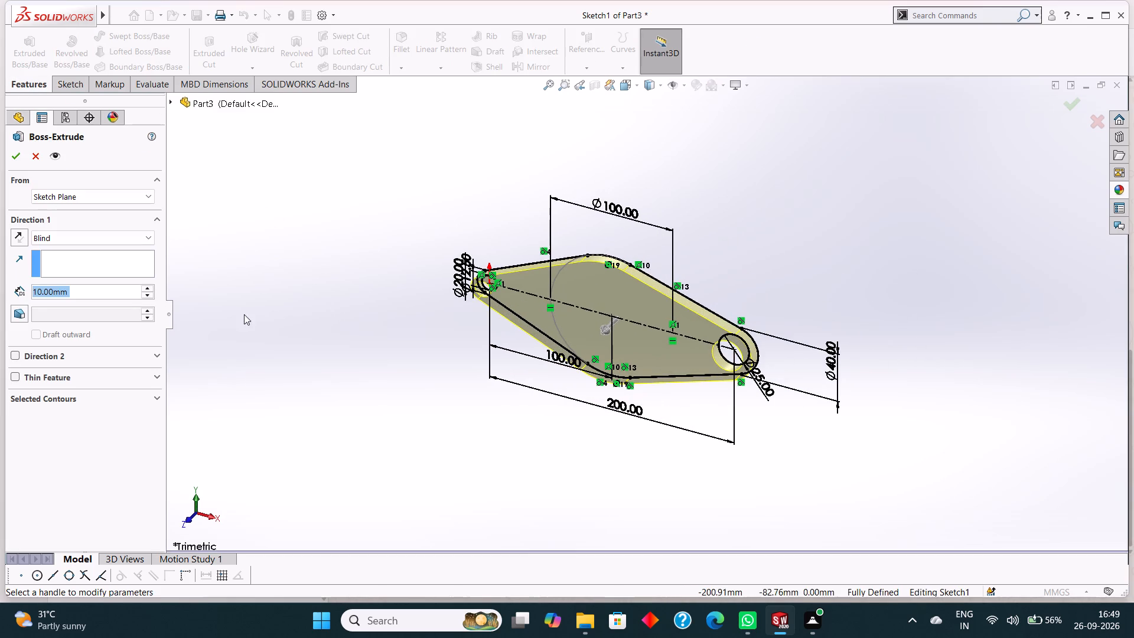
type("20")
key("Return")
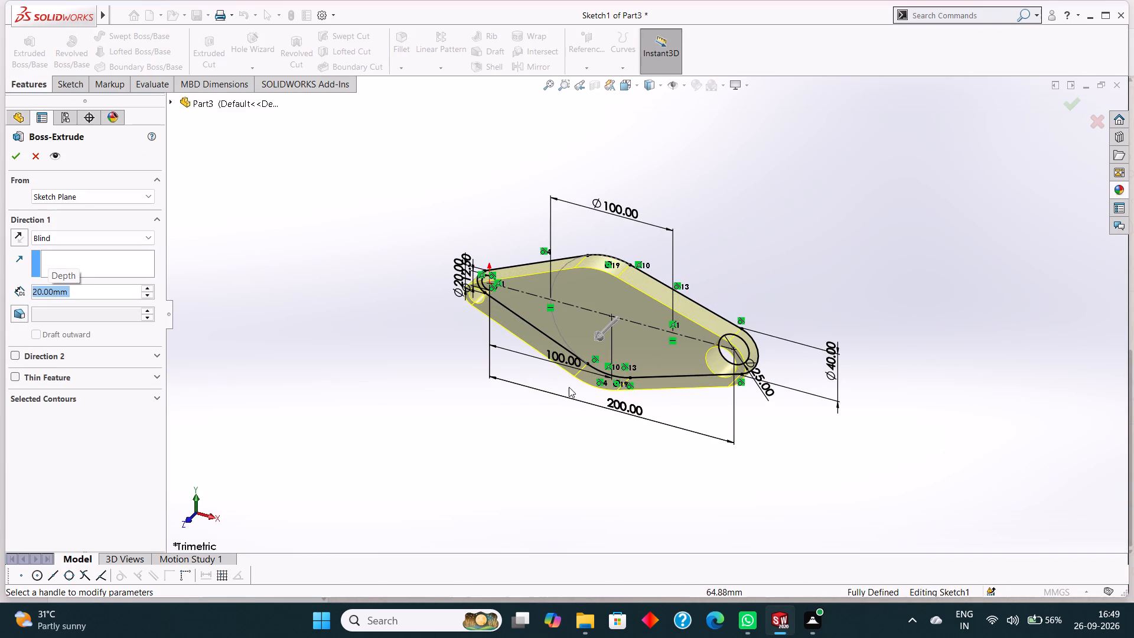
left_click(12, 158)
left_click(354, 356)
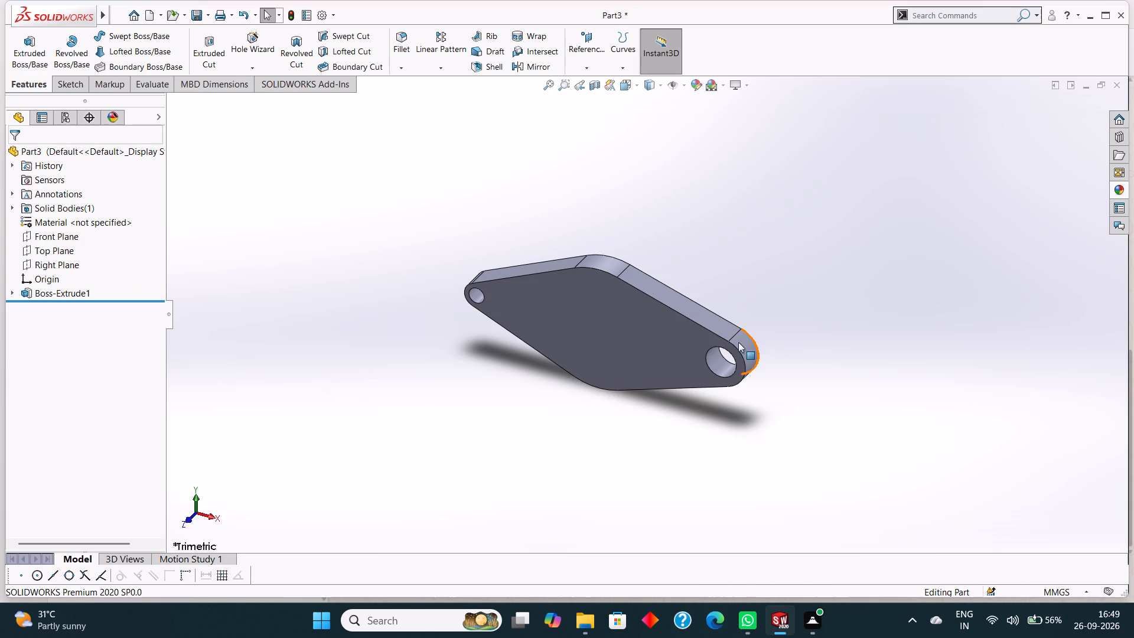
On the plate's front face, sketch two concentric circles about 72 mm and 44 mm in diameter, centred on the plate's middle arcs.
left_click(636, 318)
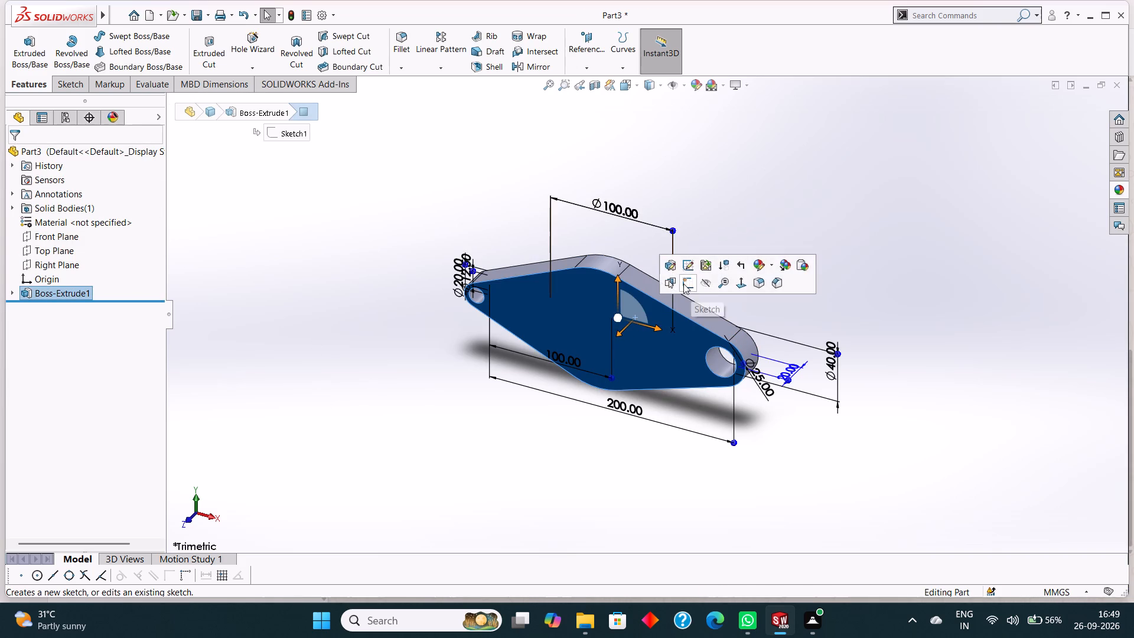
left_click(683, 284)
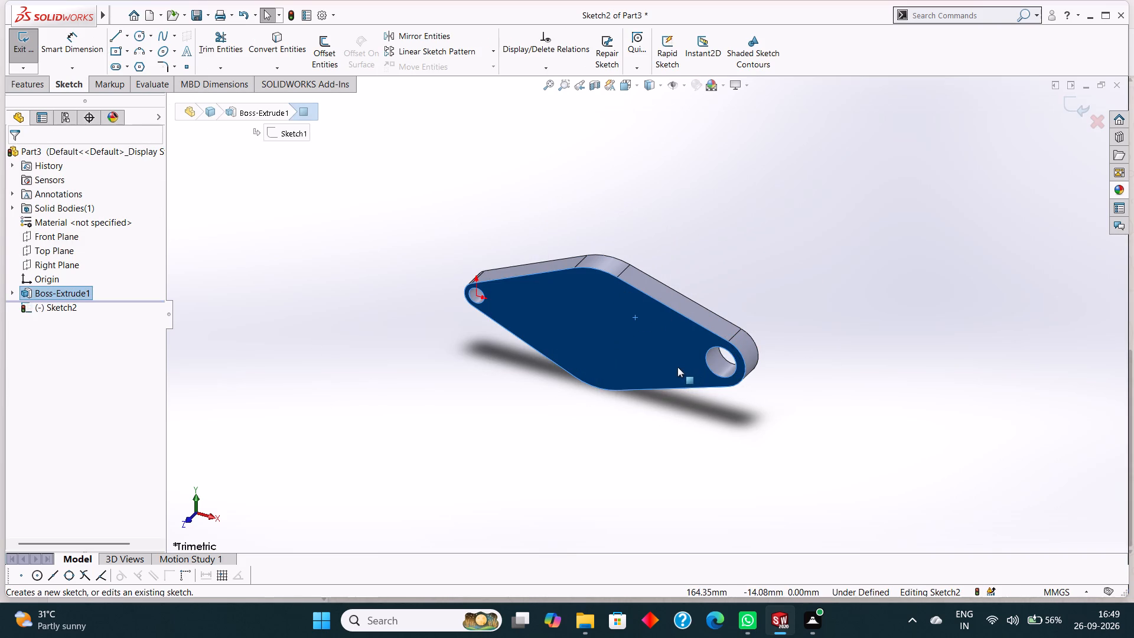
key("ctrl+8")
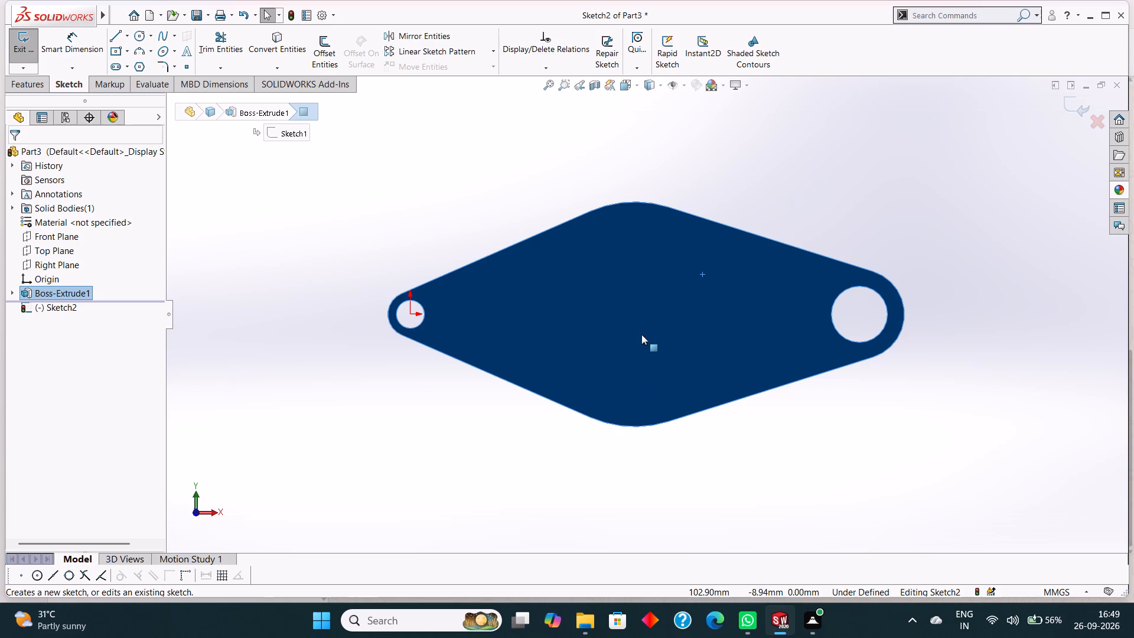
key("Escape")
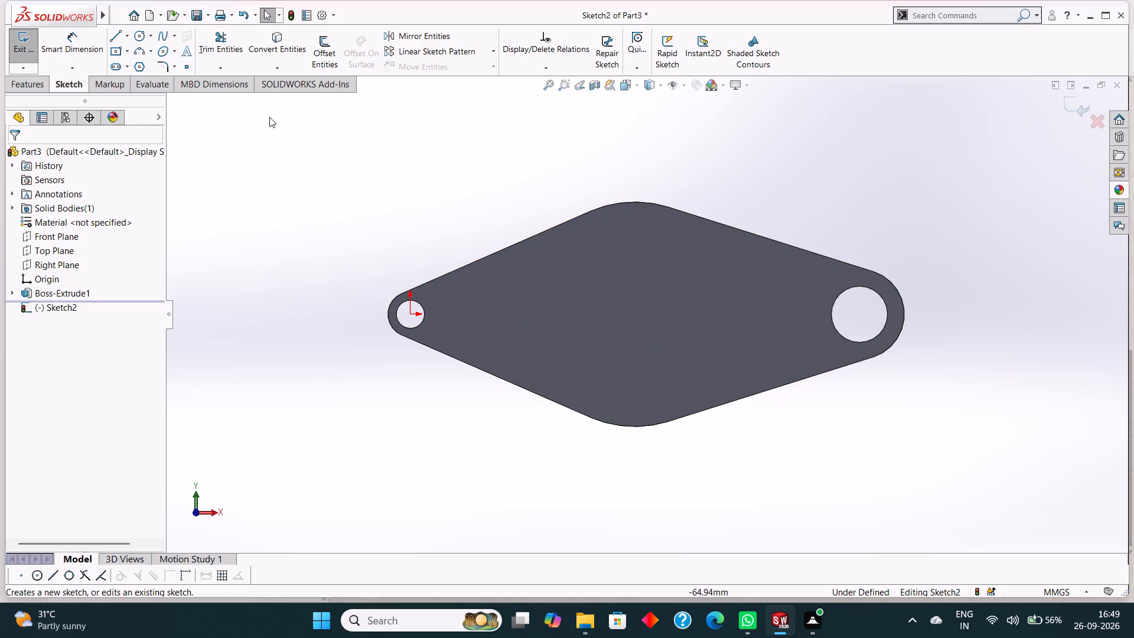
left_click(360, 151)
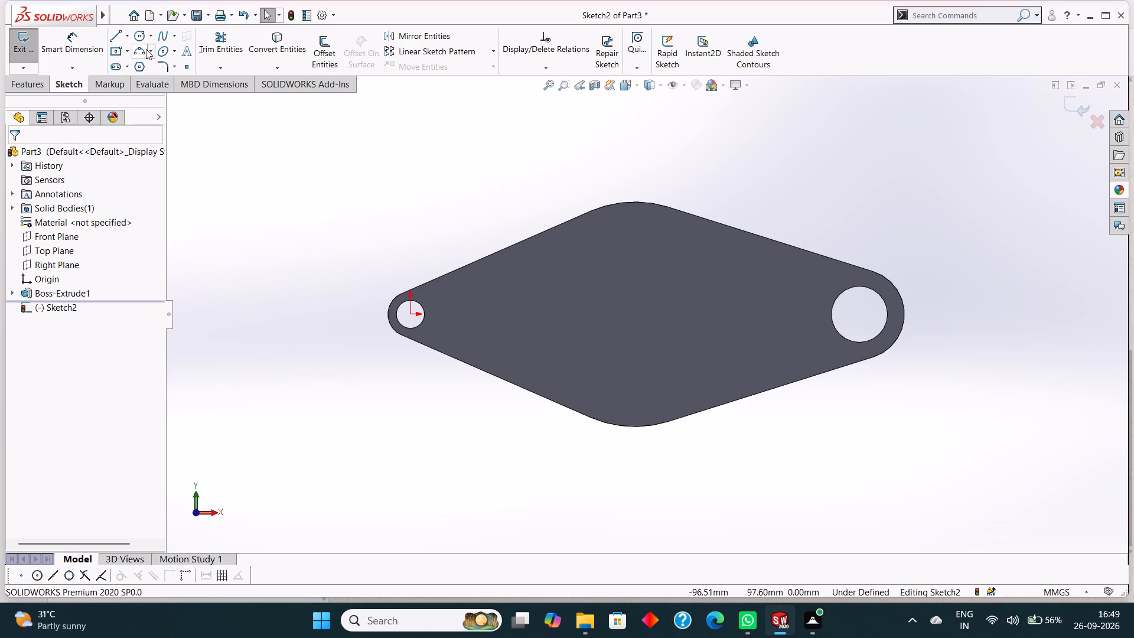
left_click(139, 39)
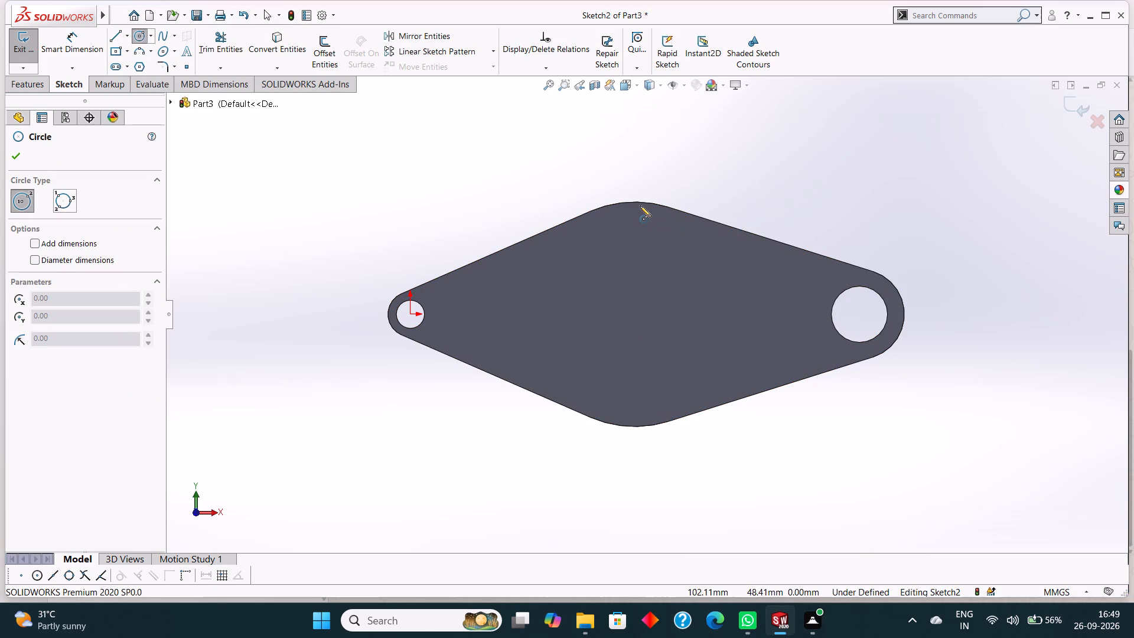
left_click(635, 315)
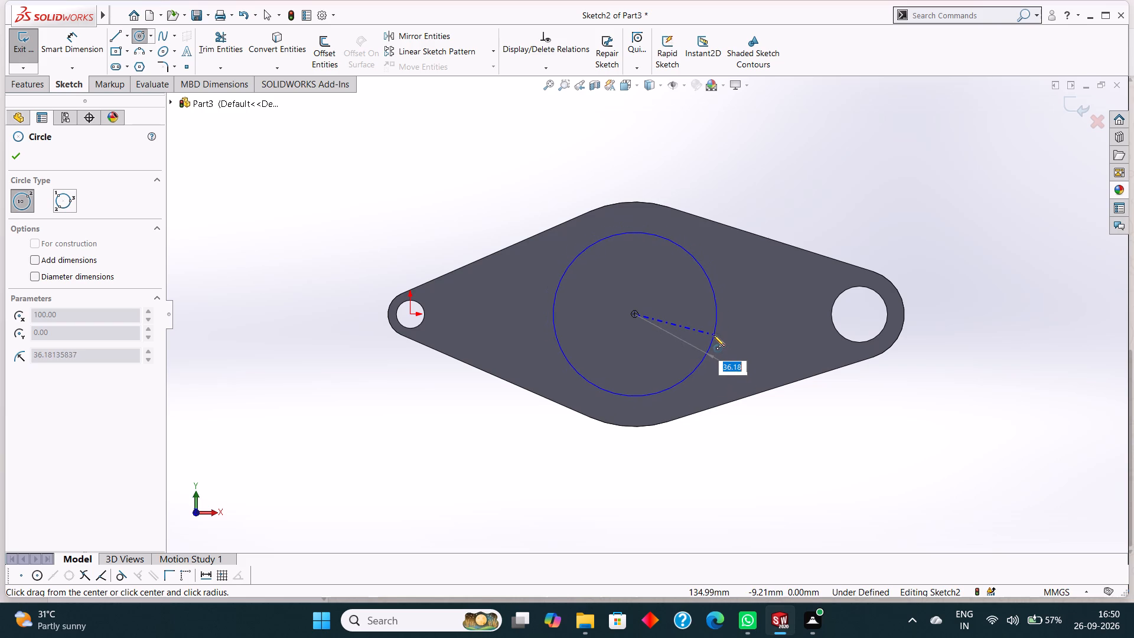
left_click(713, 334)
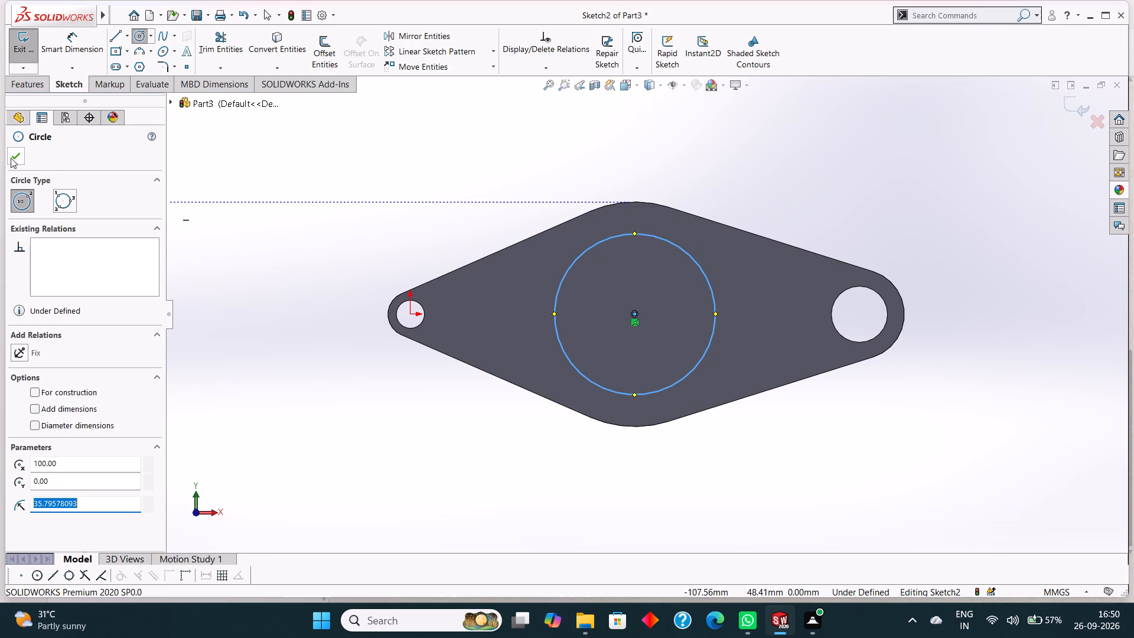
left_click(15, 159)
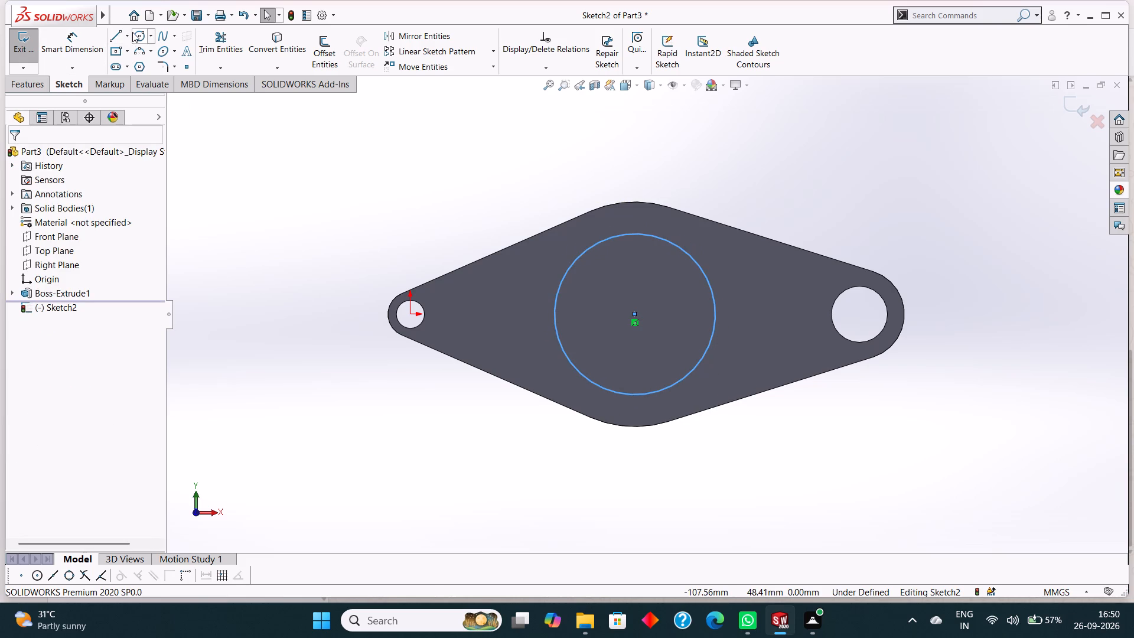
left_click(132, 32)
left_click(637, 313)
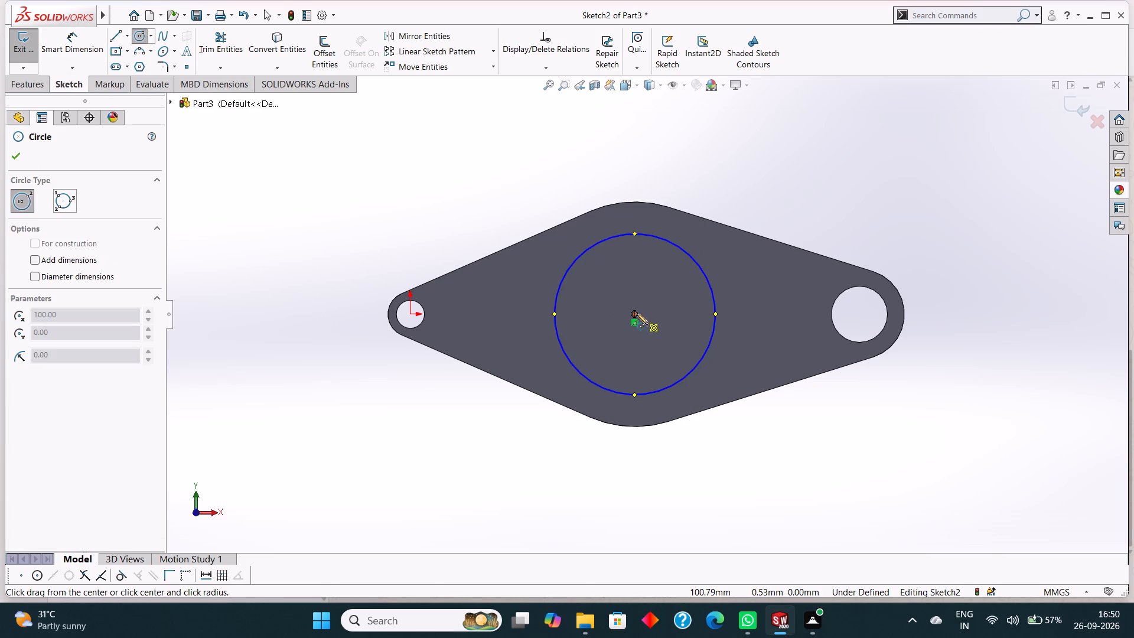
left_click(680, 334)
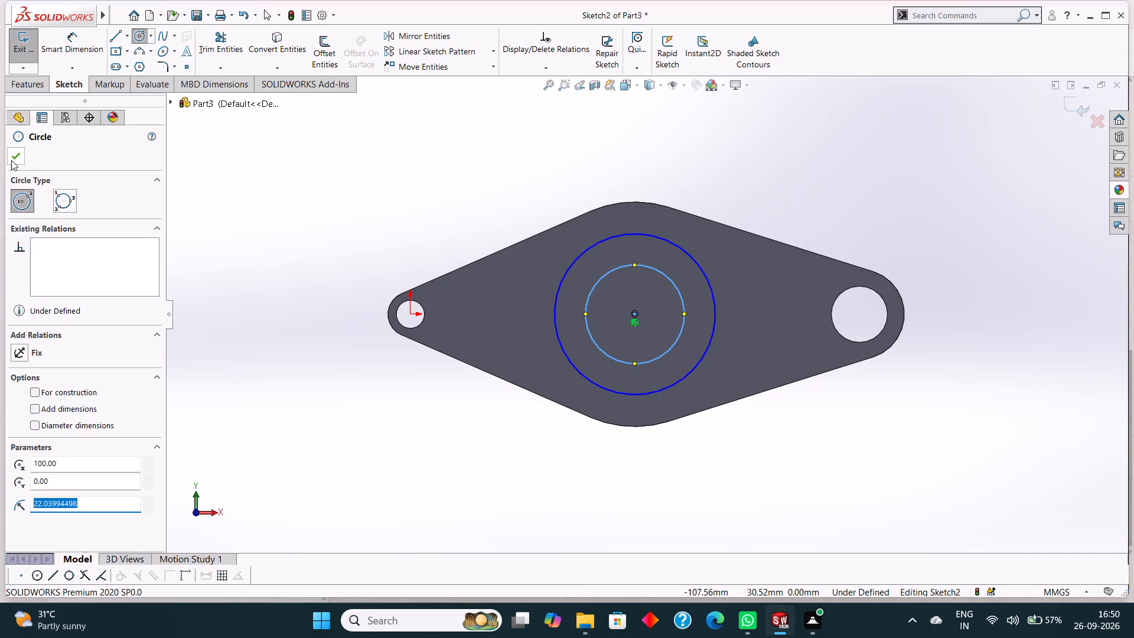
left_click(12, 159)
Dimension the outer circle's diameter to 90 mm and the inner circle's diameter to 70 mm.
left_click(76, 36)
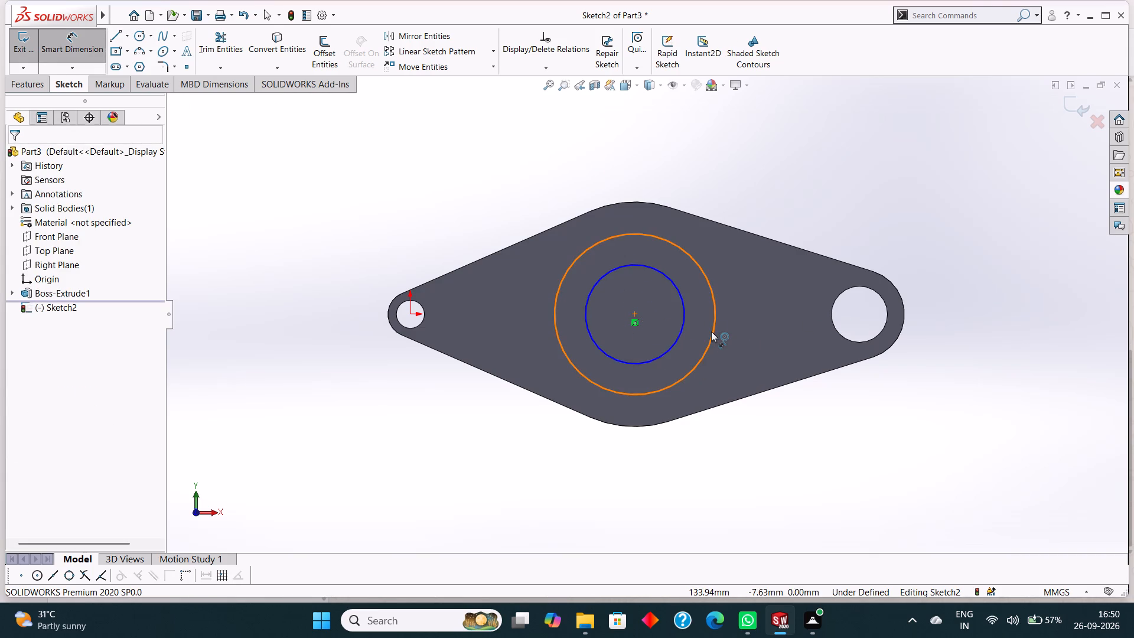
left_click(706, 281)
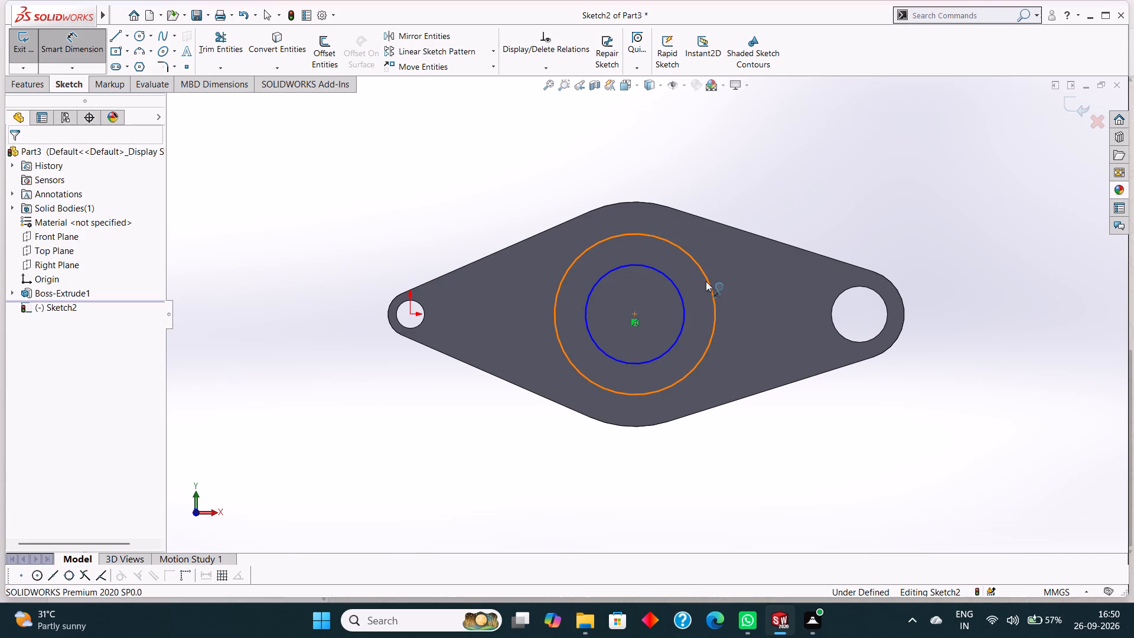
left_click(764, 281)
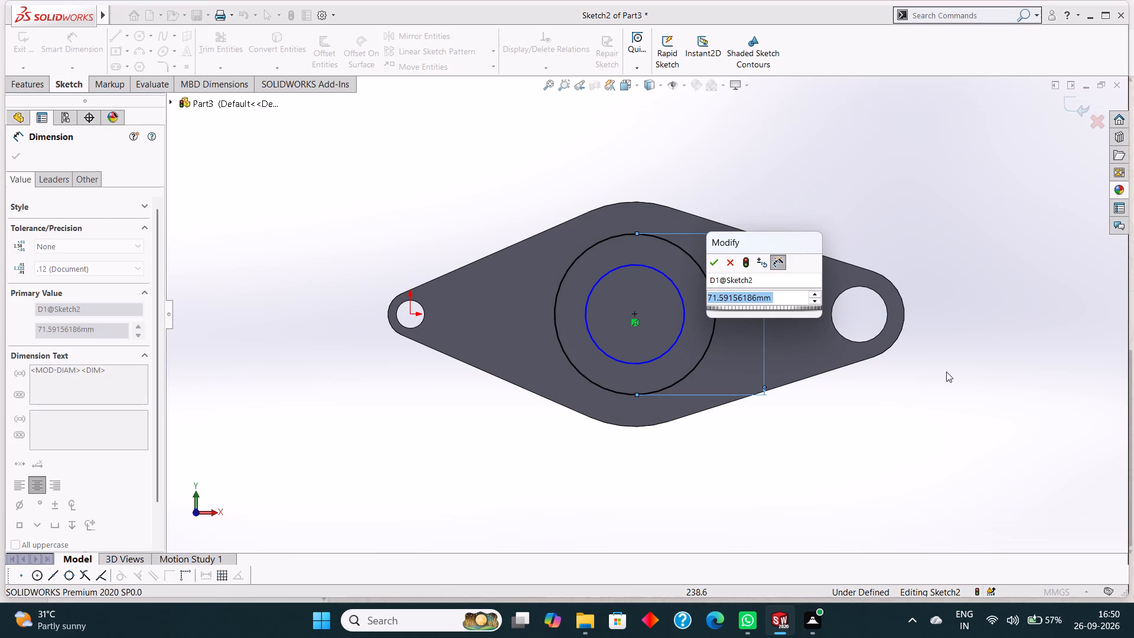
type("90")
key("Return")
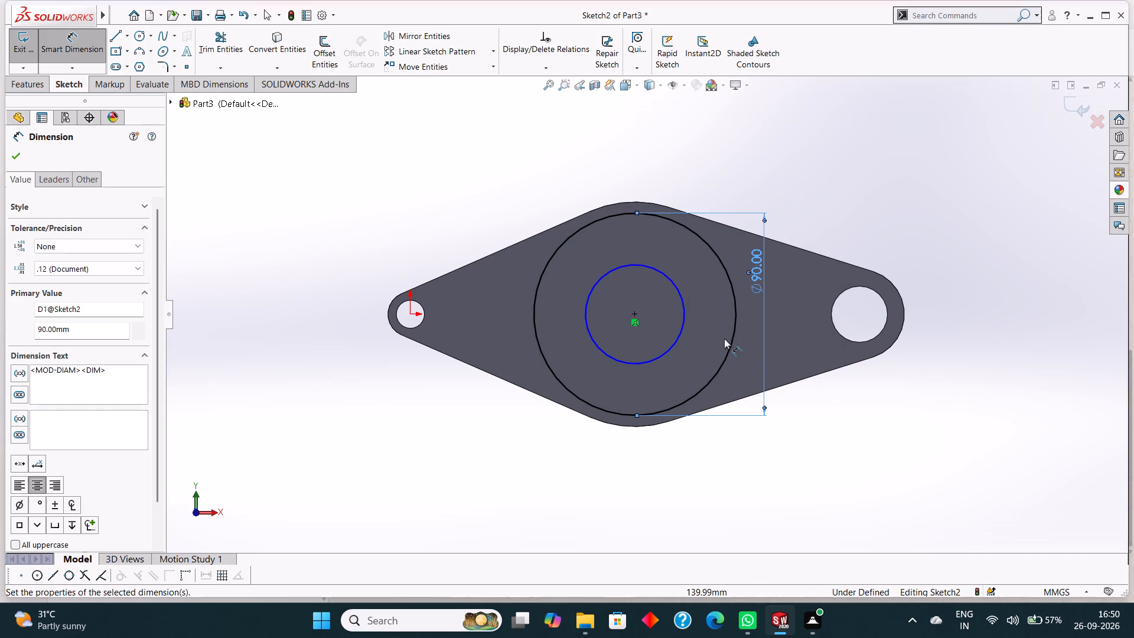
left_click(682, 300)
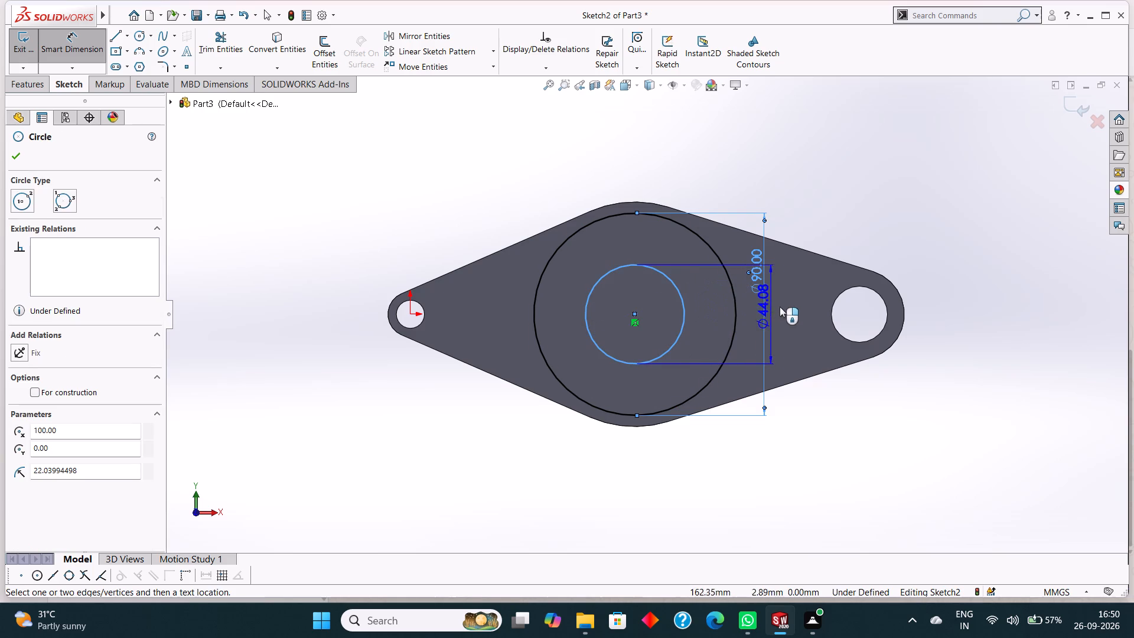
left_click(795, 302)
type("70")
key("Return")
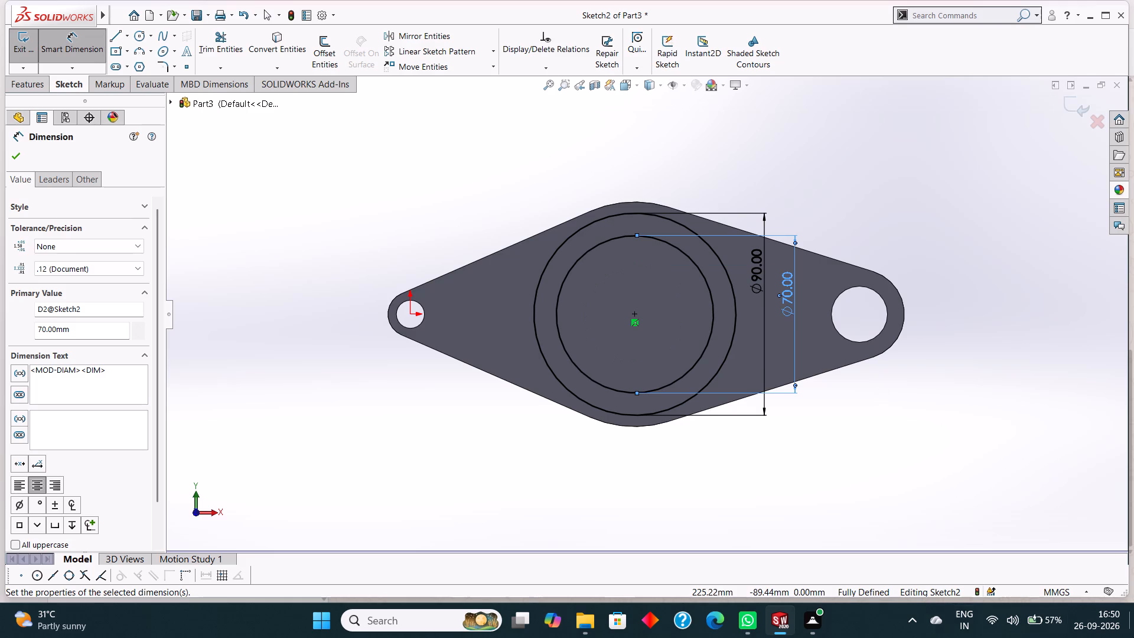
left_click(17, 160)
Extrude the 90/70 mm ring sketch outward from the plate's face to a blind depth of 60 mm, merged with the plate.
left_click(40, 84)
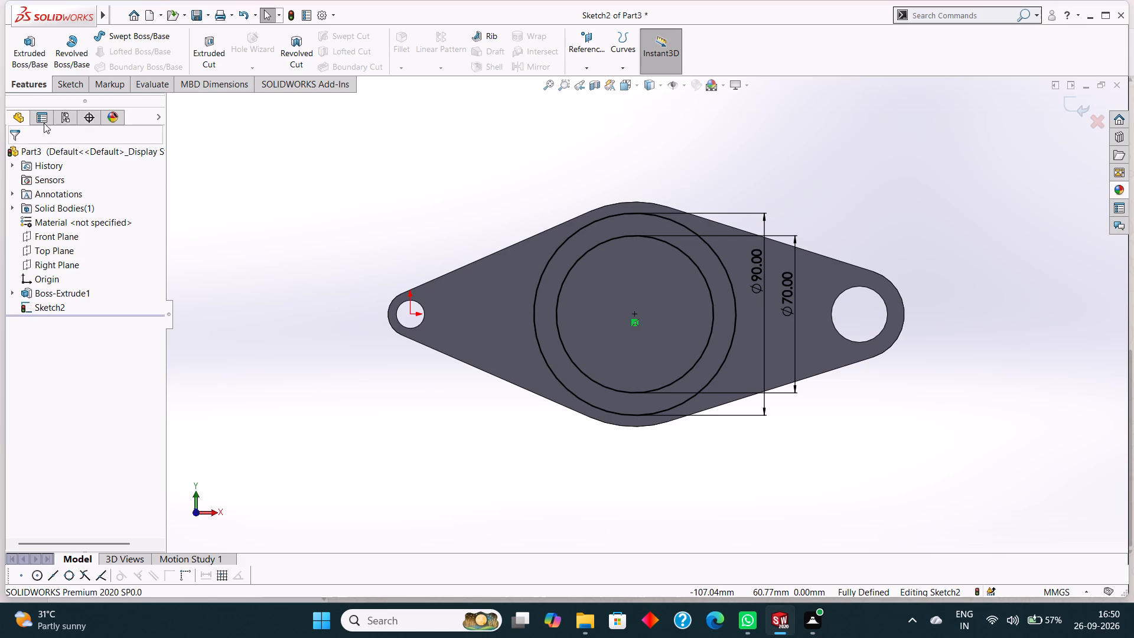
middle_click_drag(461, 468, 477, 360)
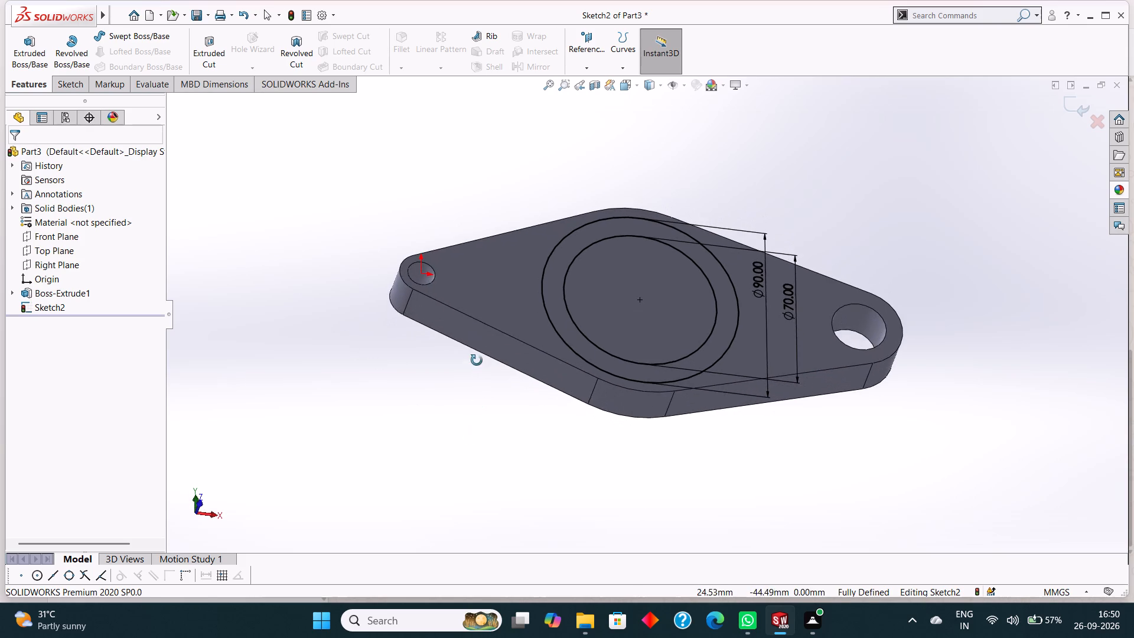
middle_click_drag(477, 360, 477, 350)
left_click(38, 61)
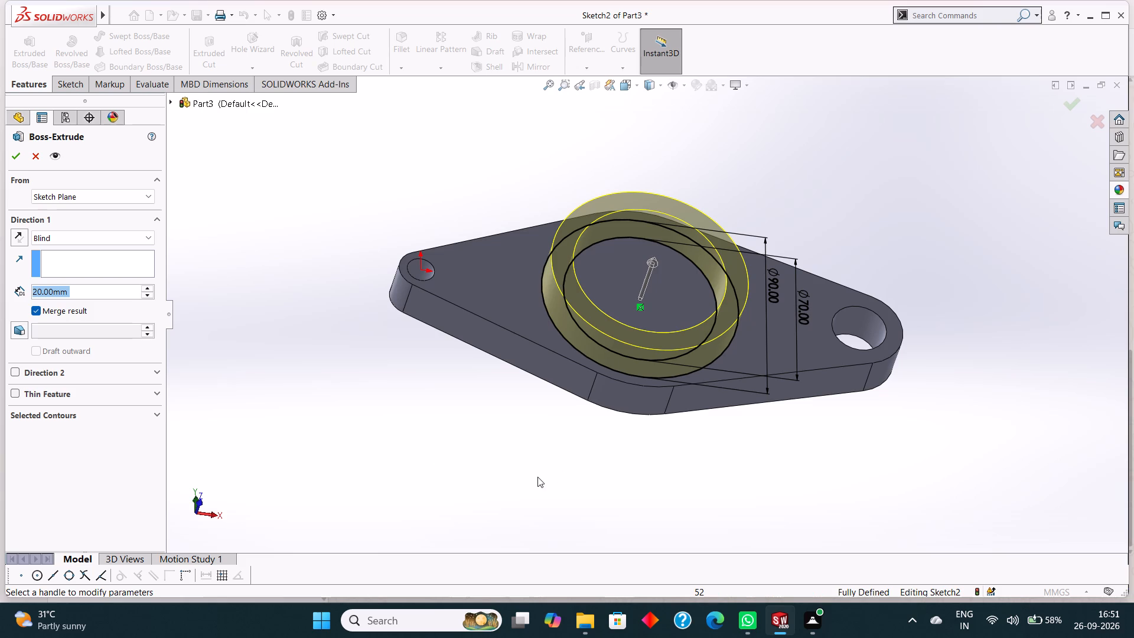
middle_click_drag(537, 481, 536, 479)
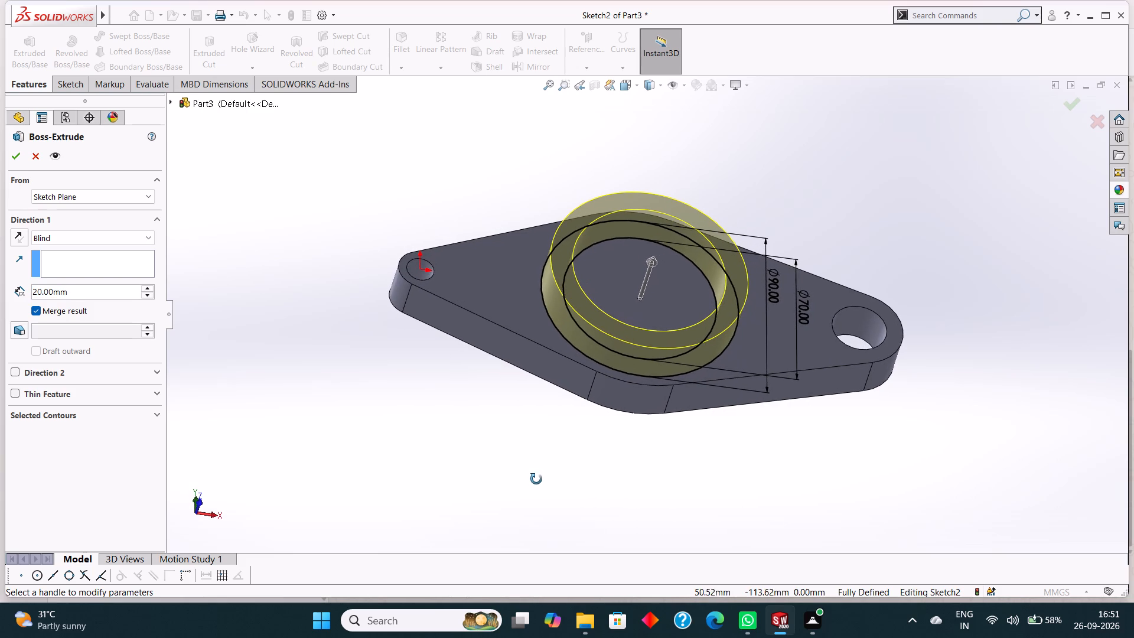
middle_click_drag(536, 479, 533, 478)
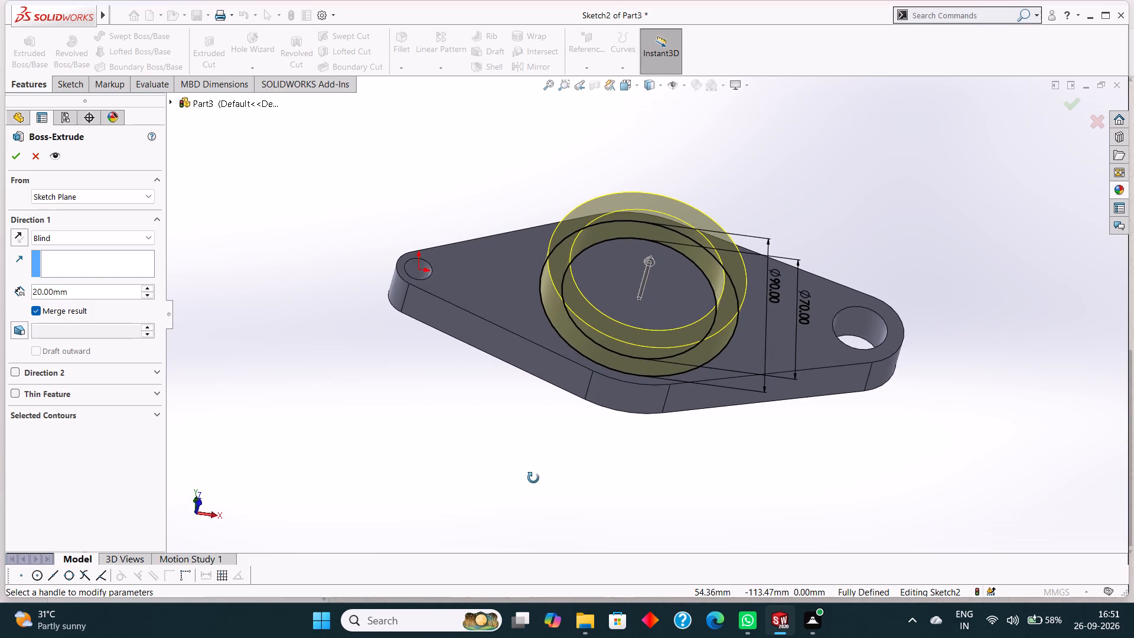
middle_click_drag(533, 478, 533, 483)
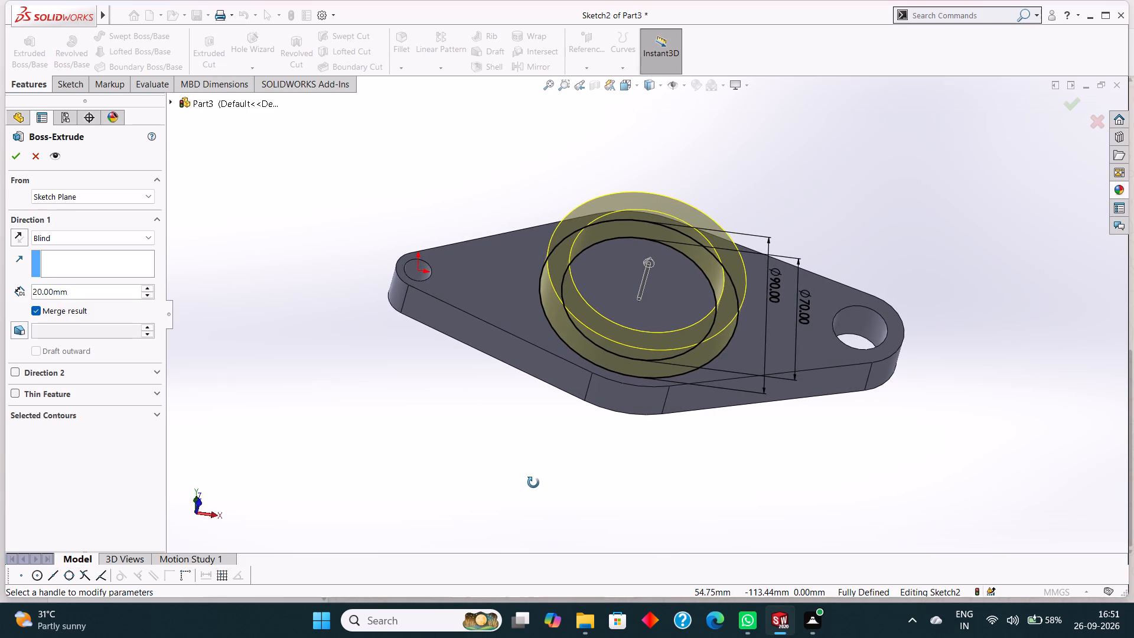
middle_click_drag(533, 483, 535, 491)
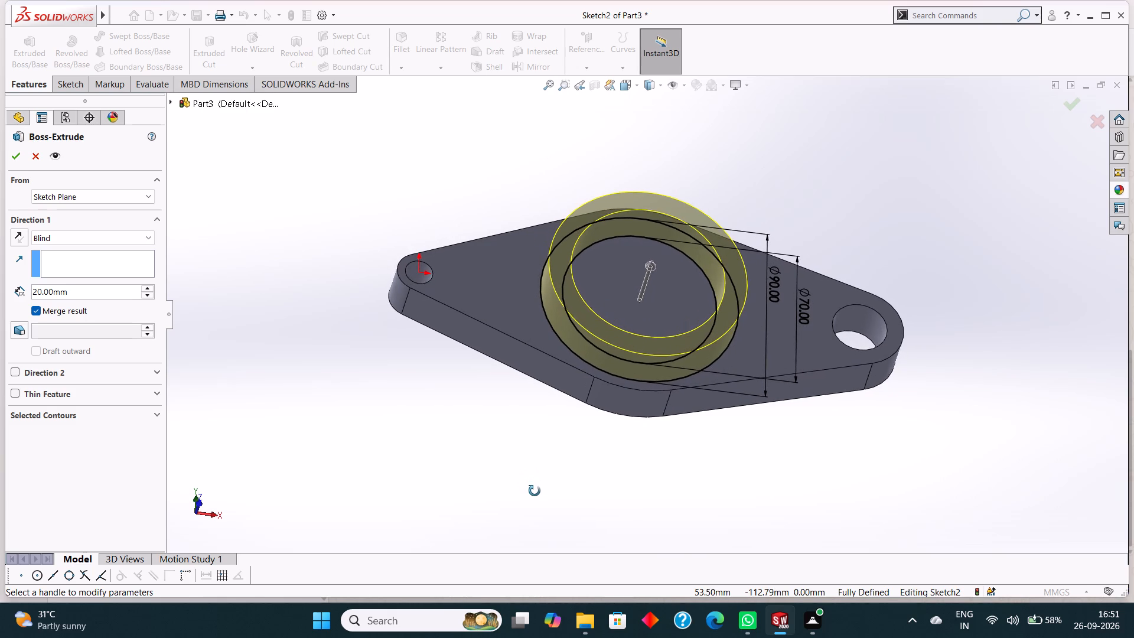
middle_click_drag(535, 491, 534, 467)
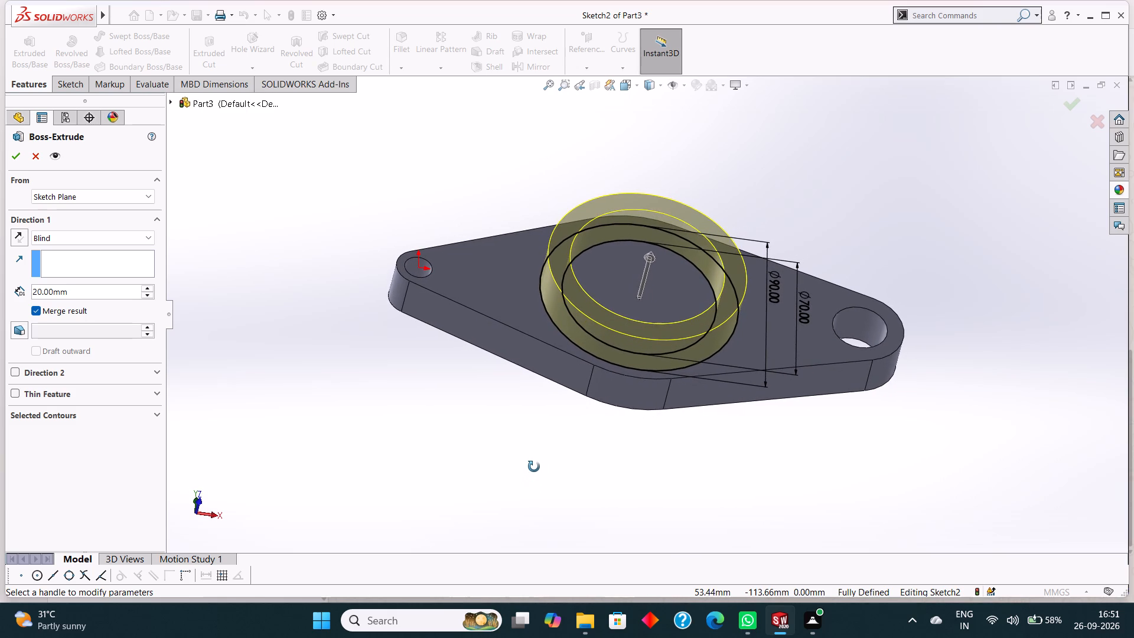
middle_click_drag(534, 467, 535, 477)
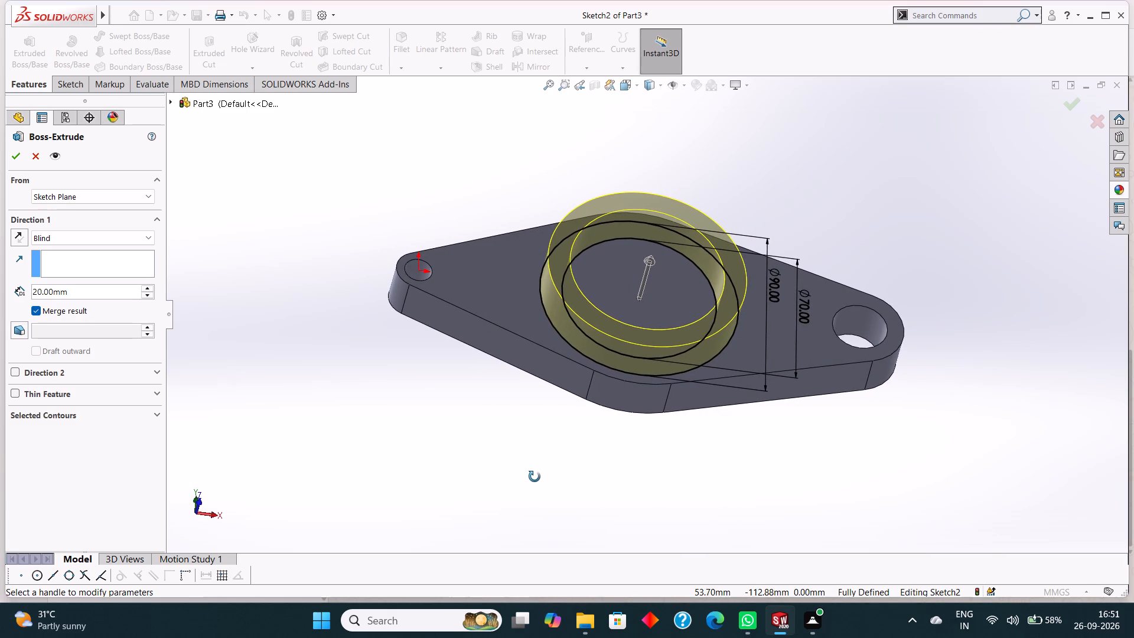
middle_click_drag(535, 477, 535, 476)
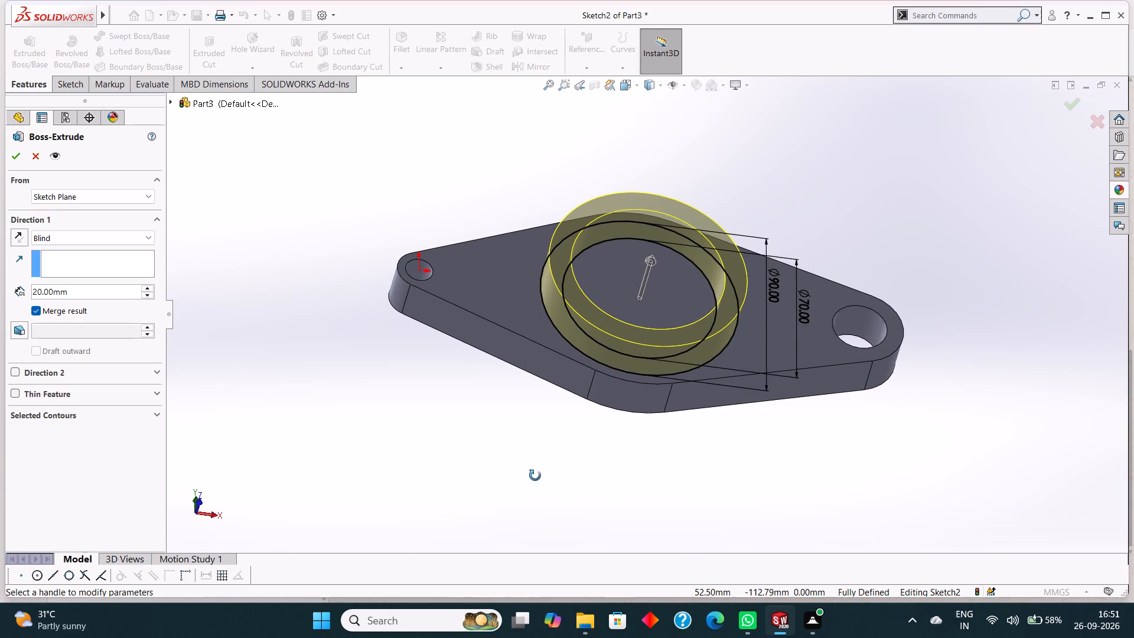
middle_click_drag(535, 476, 538, 481)
scroll(535, 476, "down", 1)
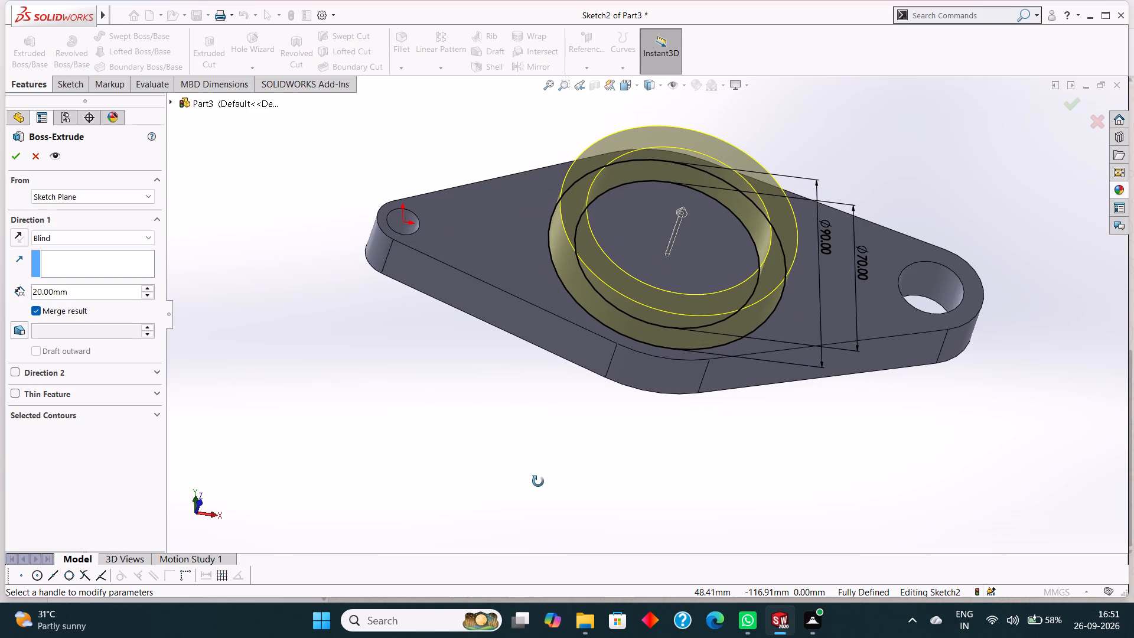
middle_click_drag(538, 481, 536, 473)
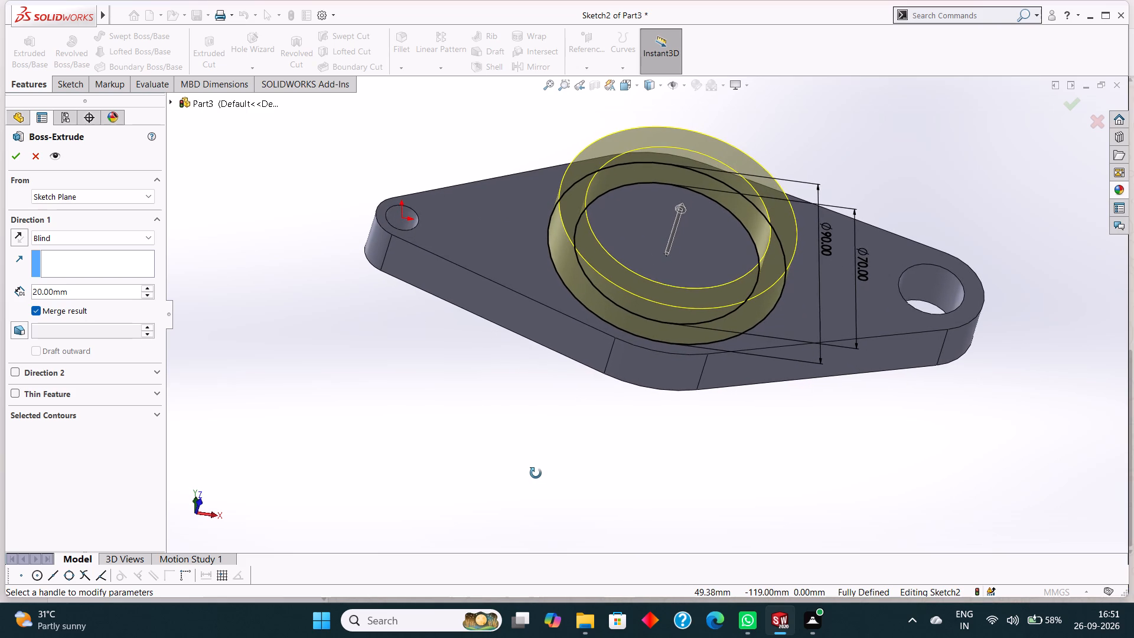
middle_click_drag(536, 473, 532, 476)
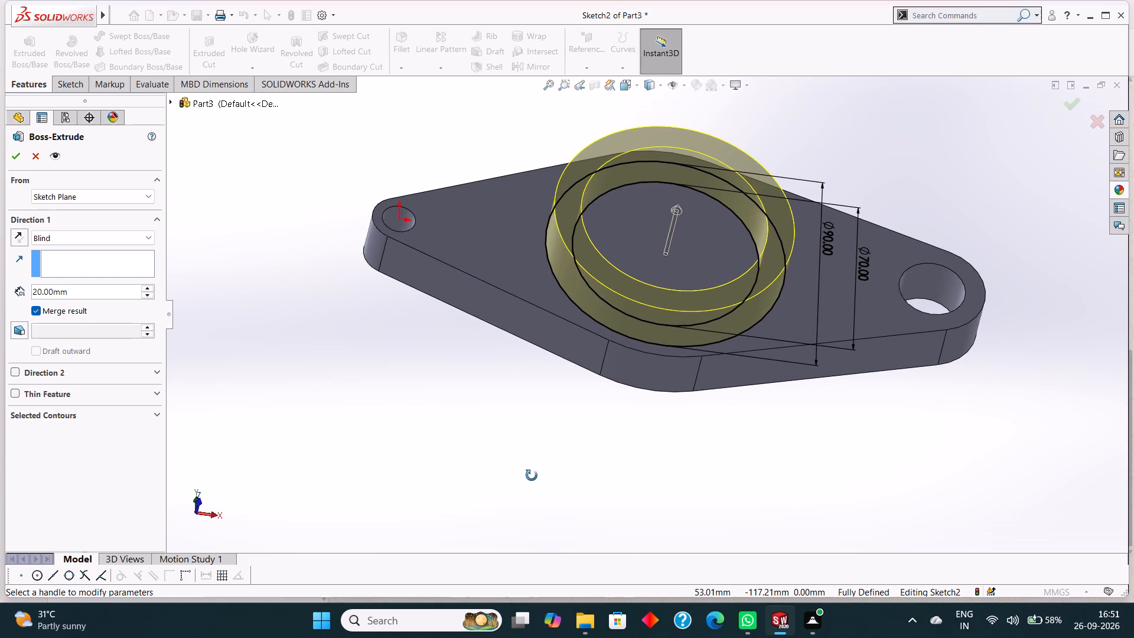
middle_click_drag(532, 476, 531, 477)
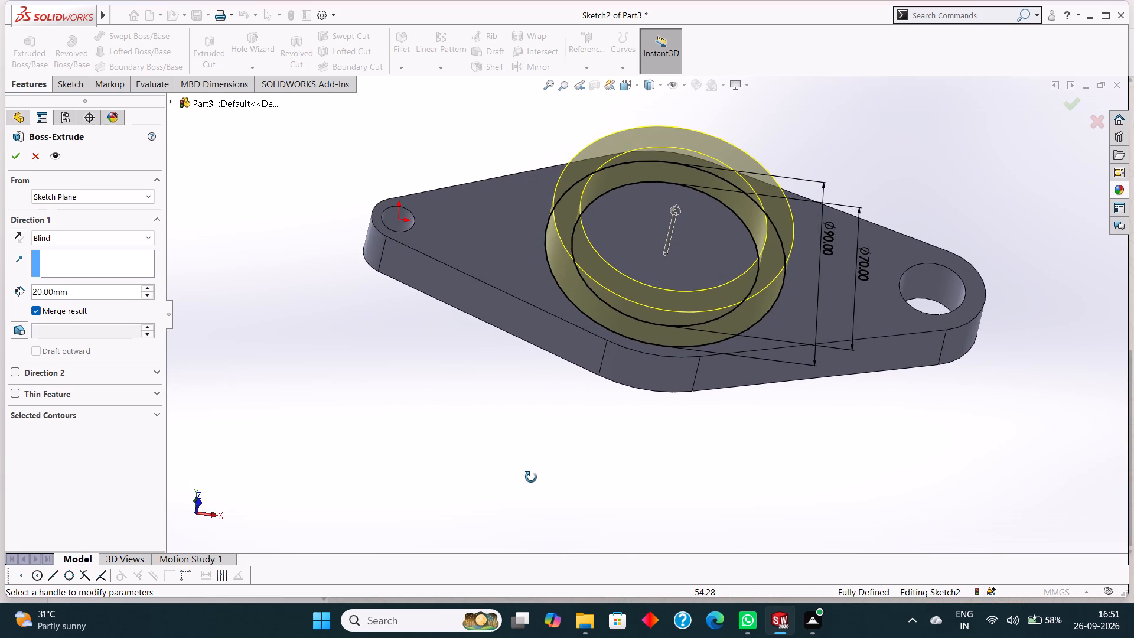
middle_click_drag(531, 477, 529, 468)
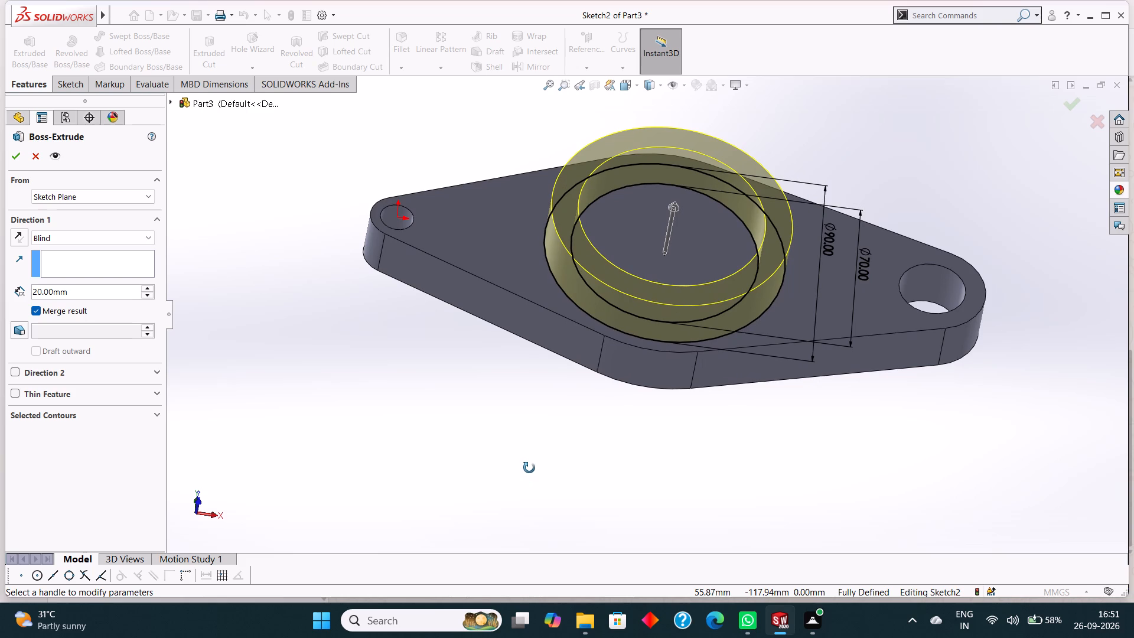
middle_click_drag(529, 468, 529, 470)
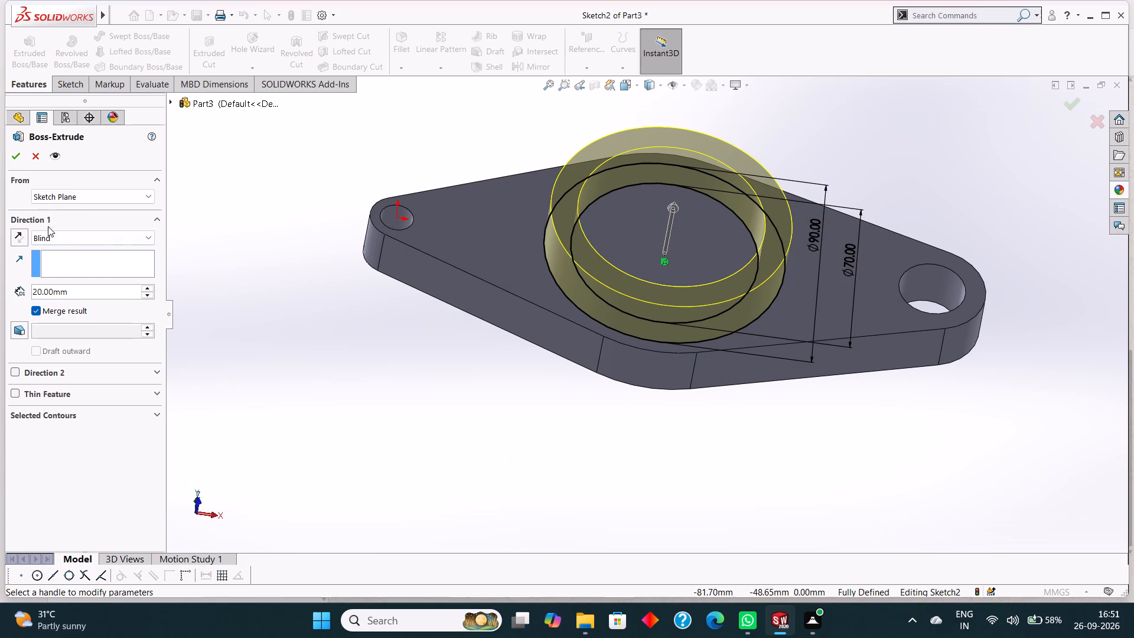
left_click(63, 286)
type("60")
key("Return")
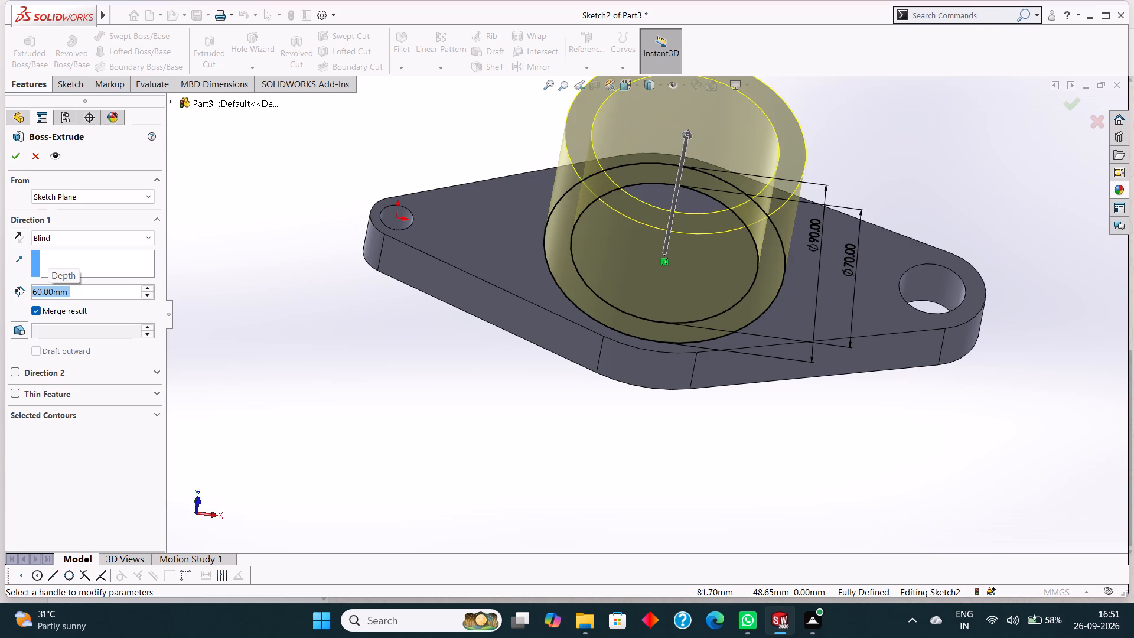
left_click(8, 164)
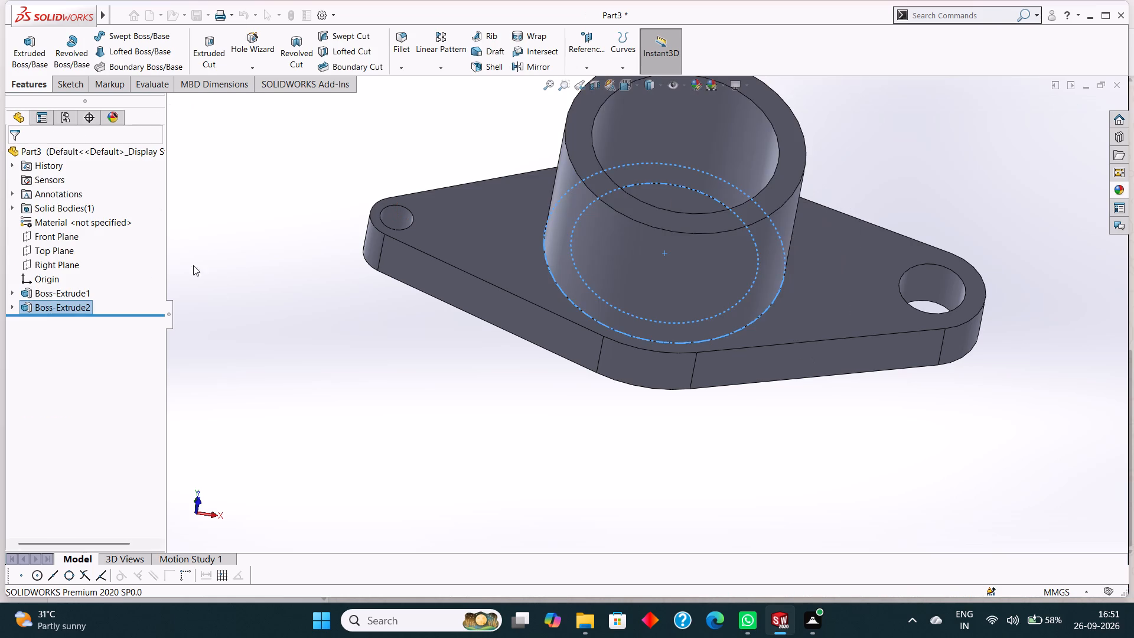
left_click(406, 406)
Inspect the plate and its raised central ring boss at several zoom levels.
scroll(406, 414, "up", 1)
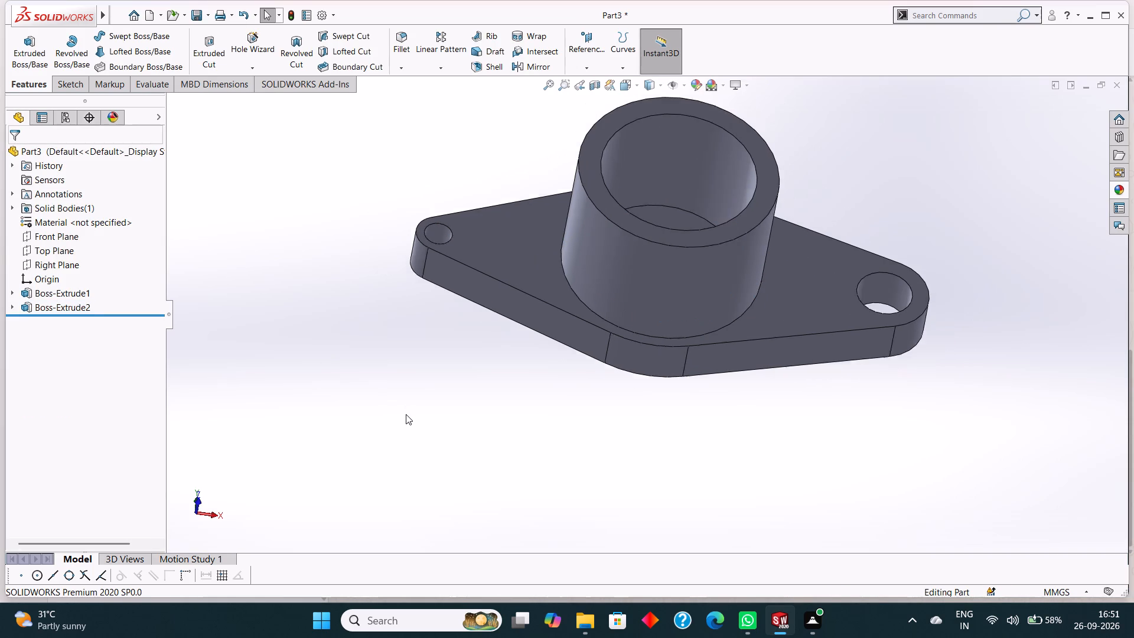
scroll(406, 414, "up", 2)
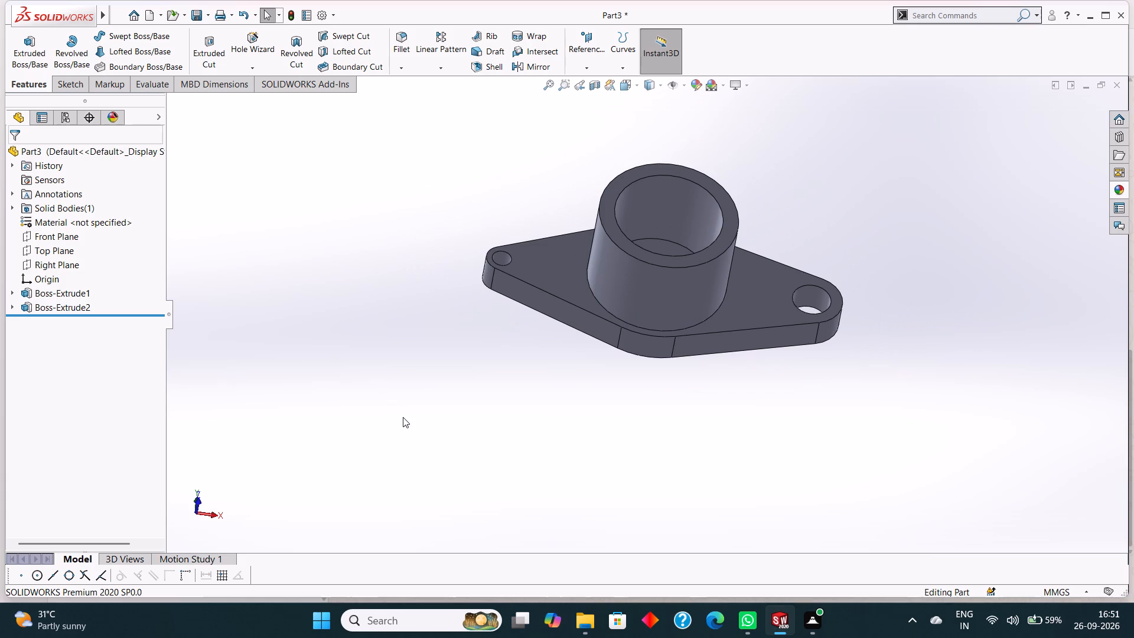
scroll(403, 417, "up", 1)
scroll(403, 417, "down", 2)
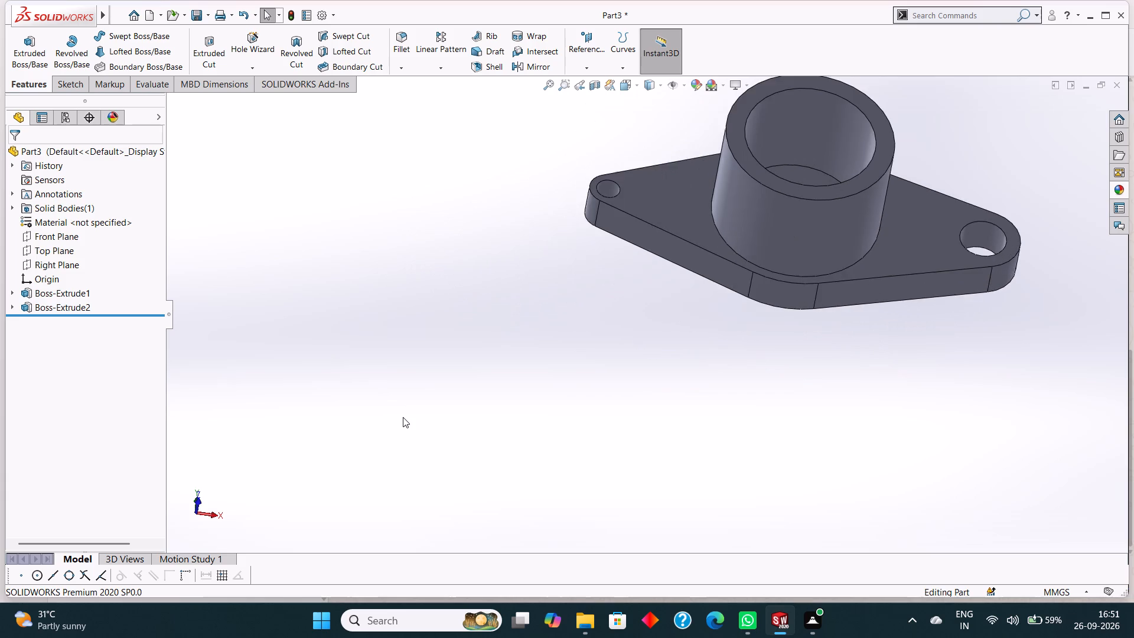
scroll(403, 417, "up", 4)
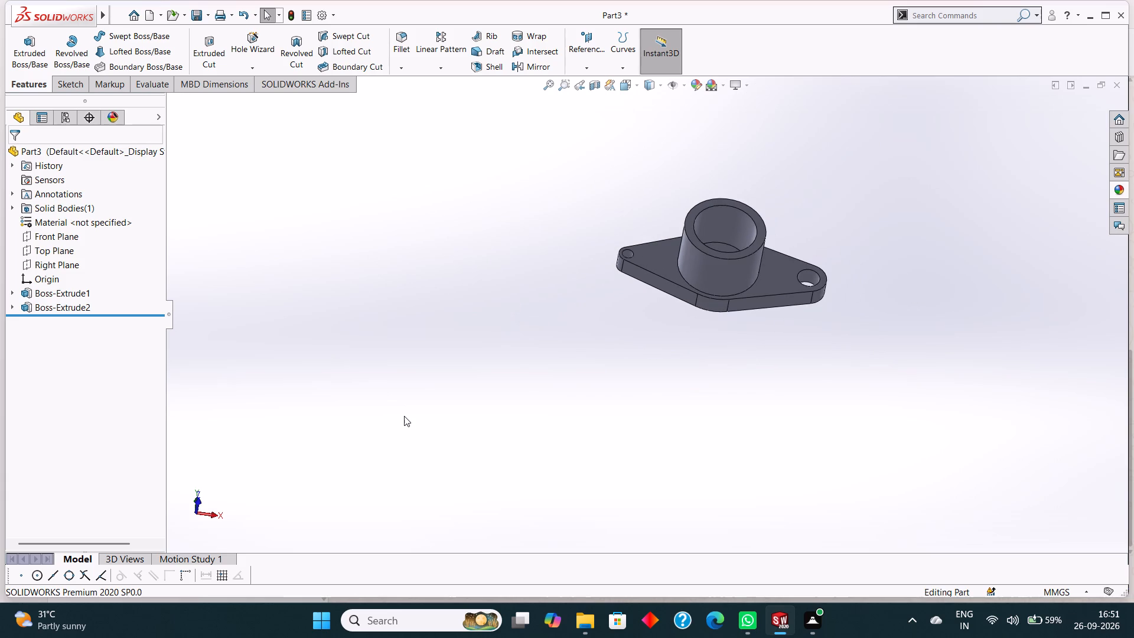
scroll(803, 184, "down", 3)
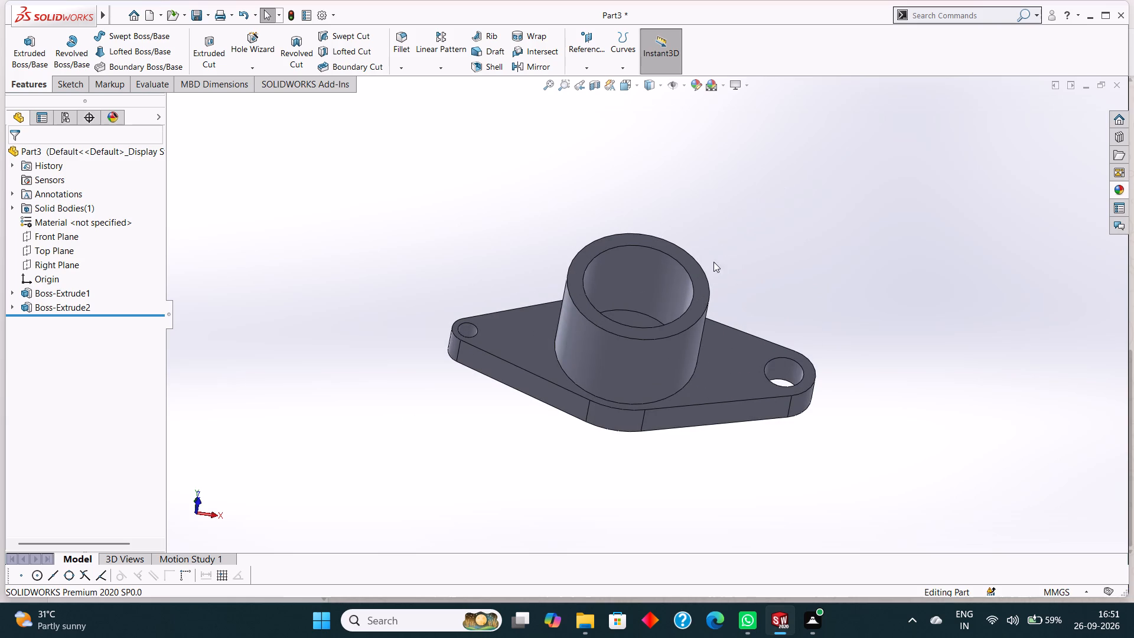
scroll(692, 291, "down", 2)
scroll(747, 289, "up", 3)
On the plate face inside the ring boss, sketch a concentric circle of 35 mm radius out to the ring's inner edge.
middle_click_drag(803, 229, 799, 305)
left_click(610, 324)
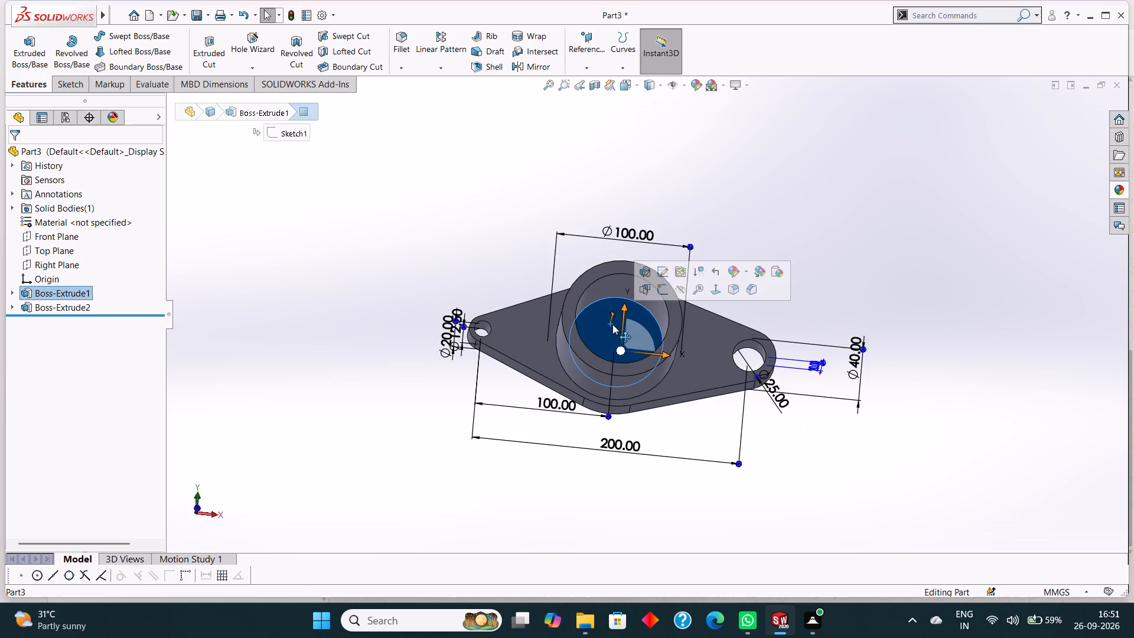
right_click(612, 324)
left_click(644, 307)
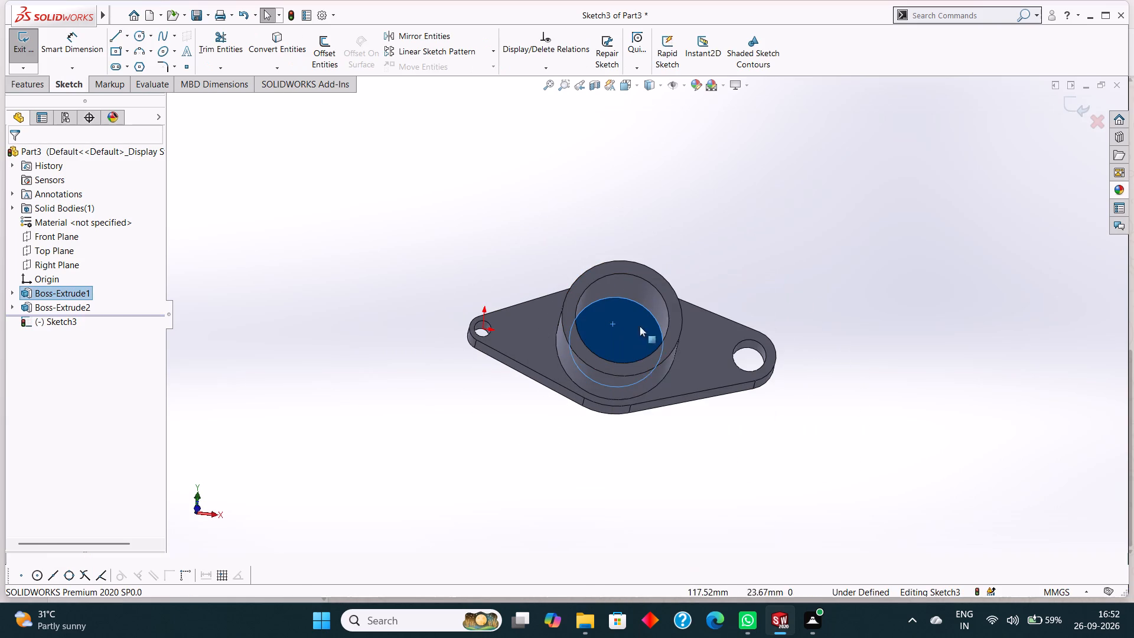
key("ctrl+8")
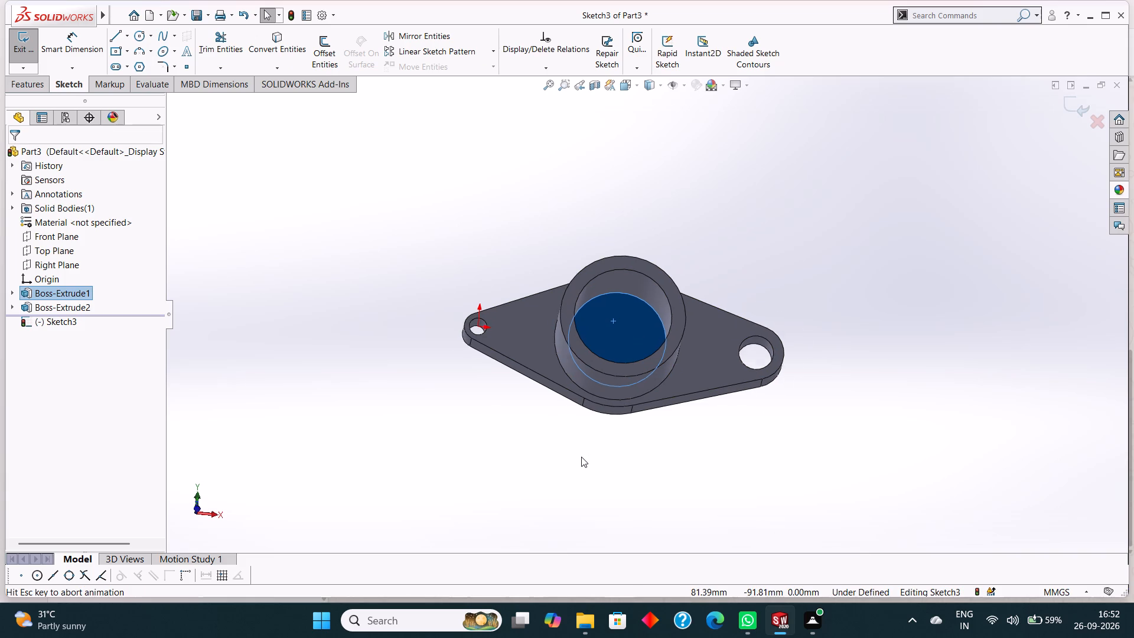
key("Escape")
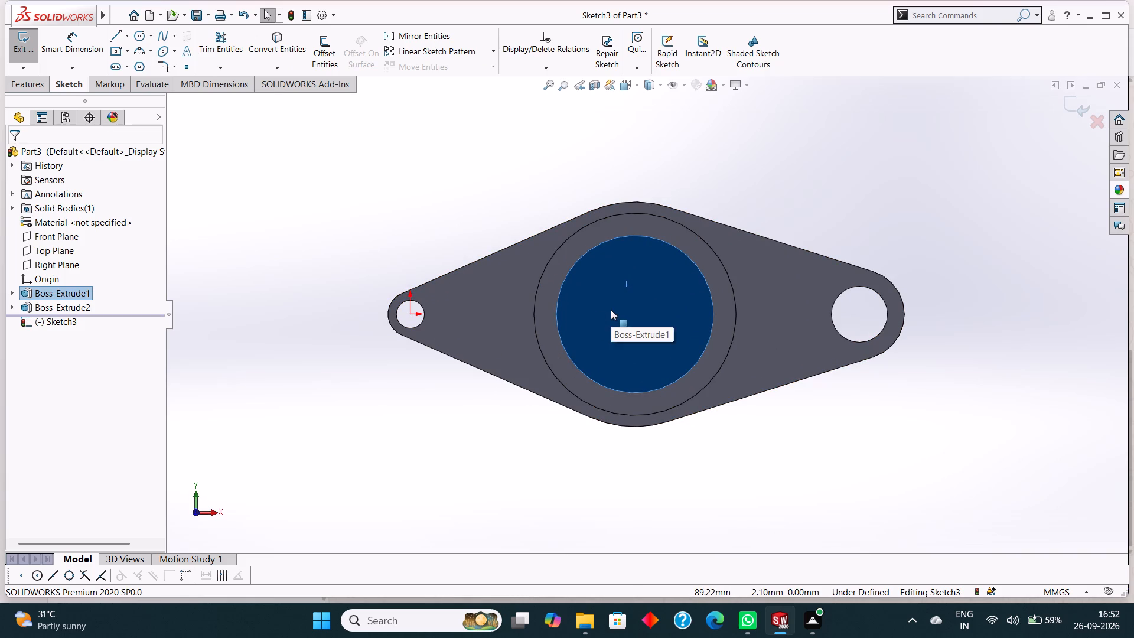
left_click(142, 37)
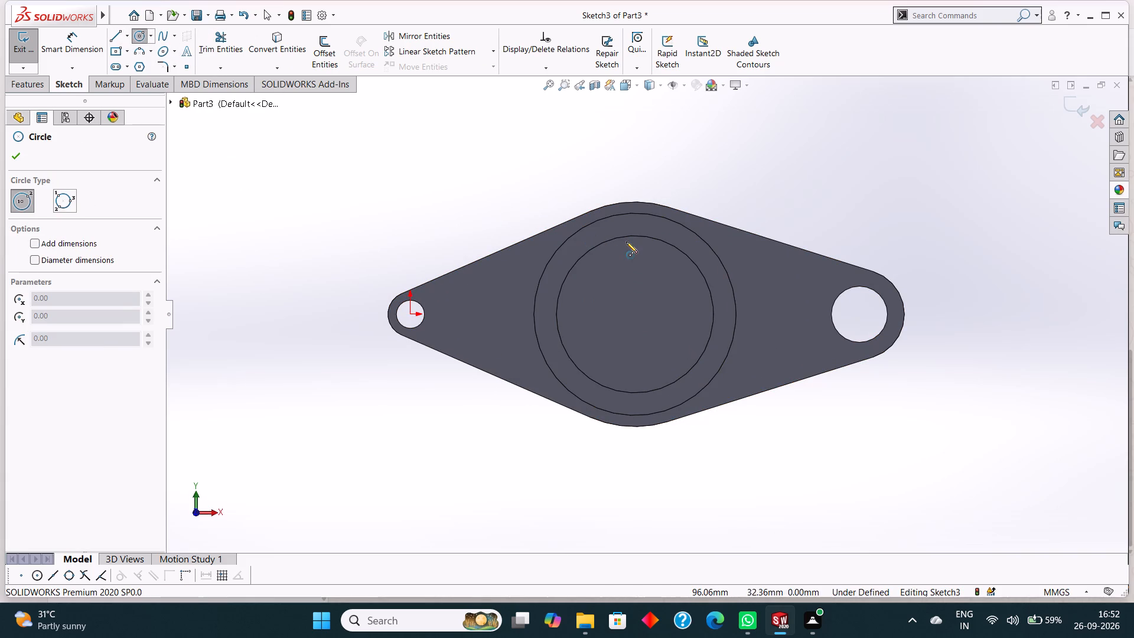
left_click(636, 314)
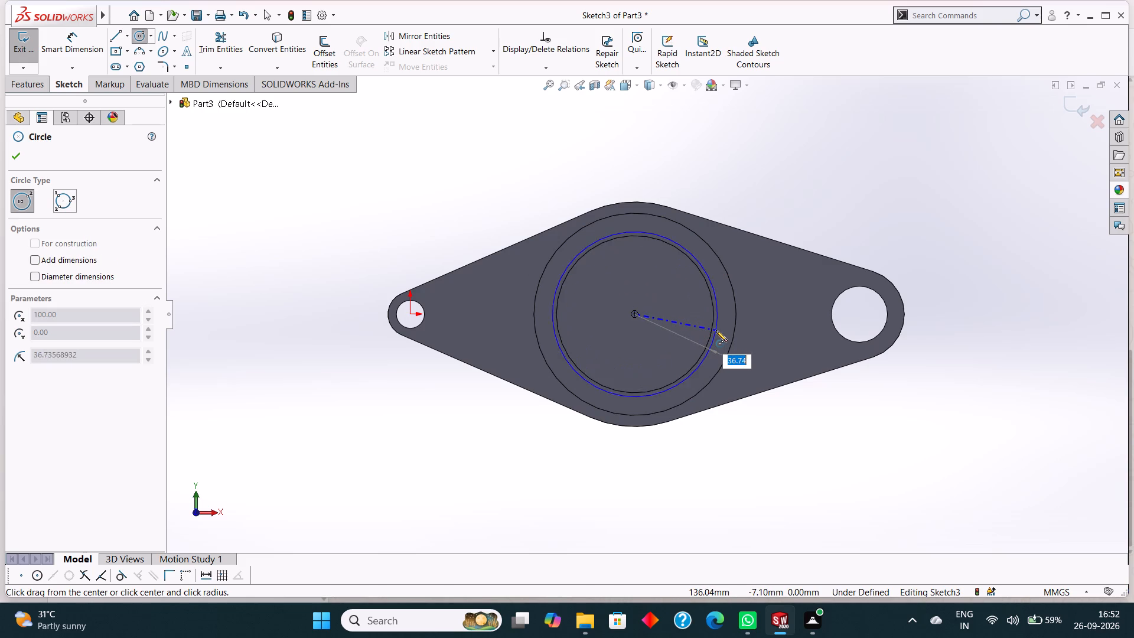
left_click(715, 325)
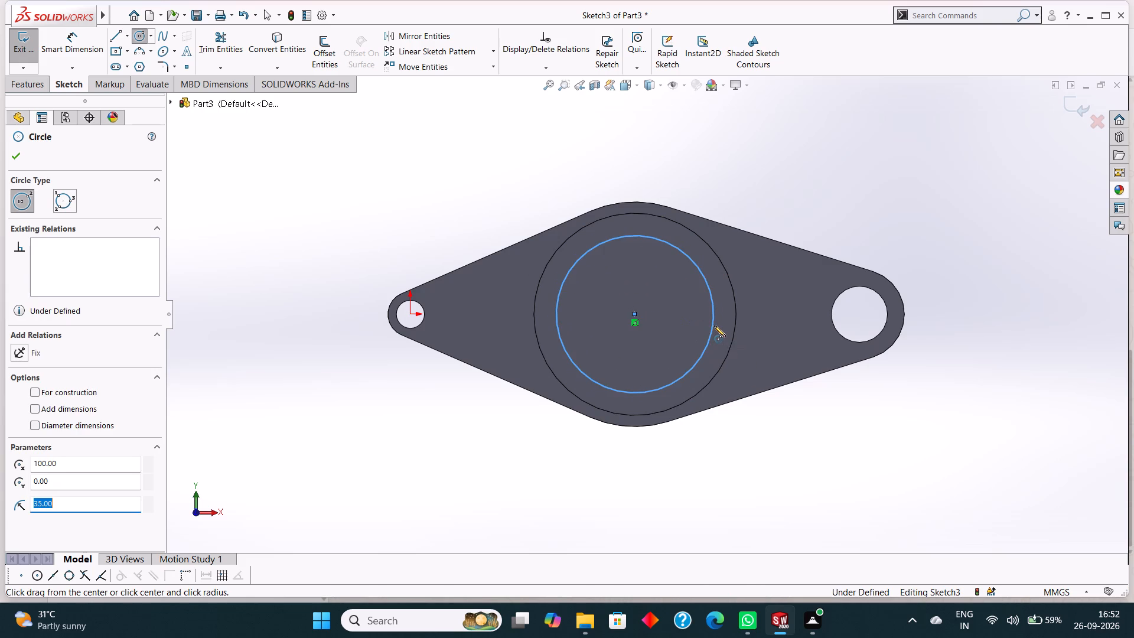
Sketch a second circle of 15 mm radius, concentric with the 35 mm radius circle inside the ring boss.
left_click(637, 314)
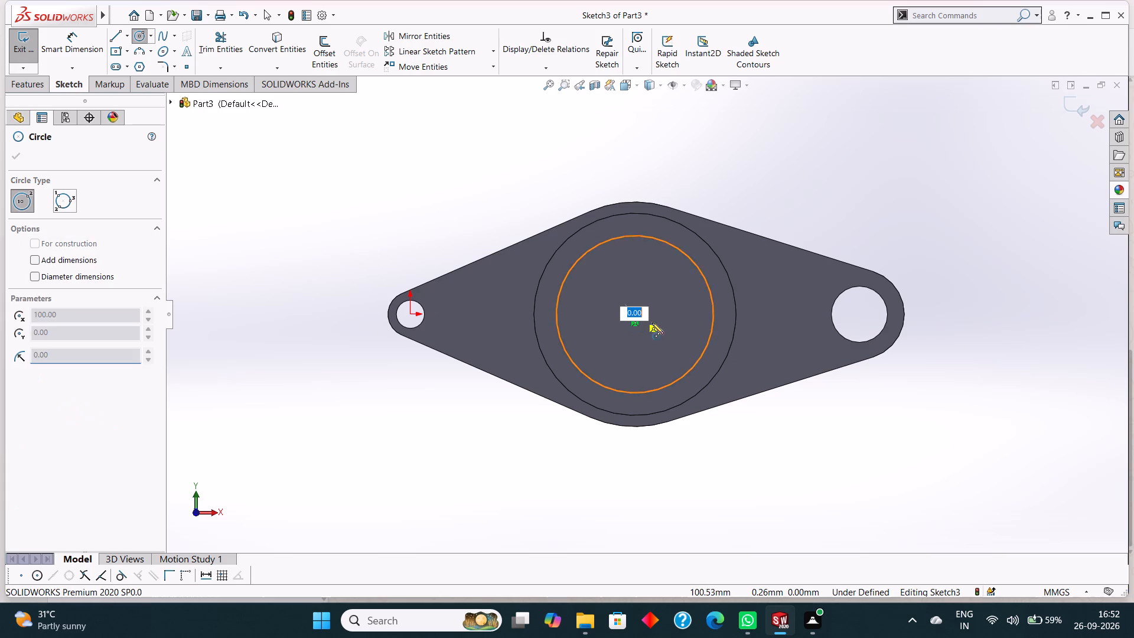
key("Escape")
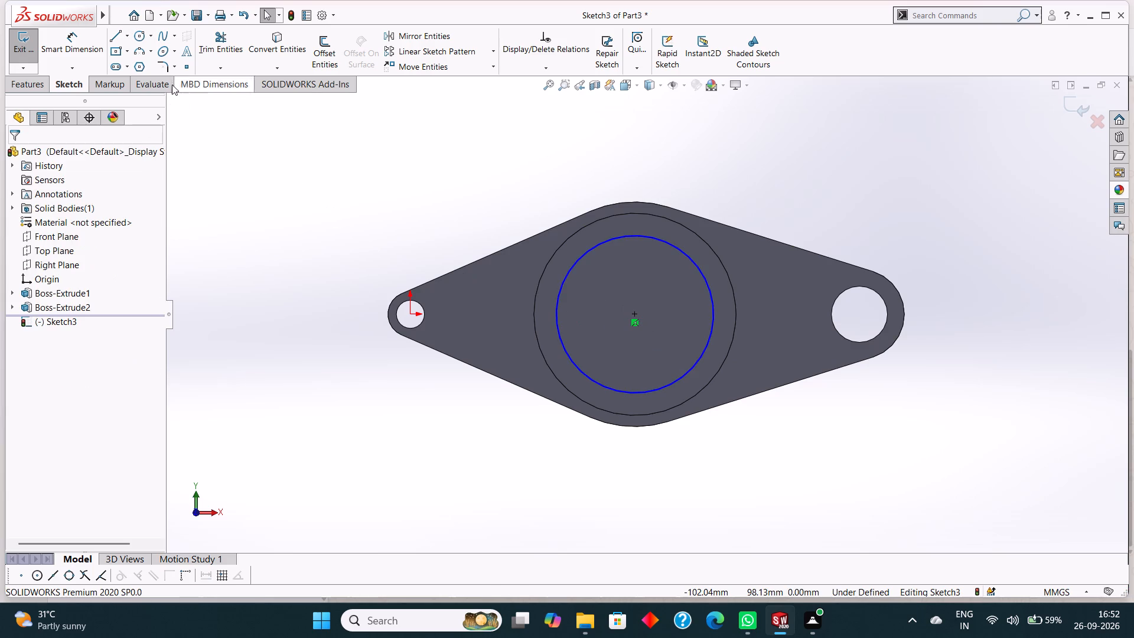
left_click(139, 34)
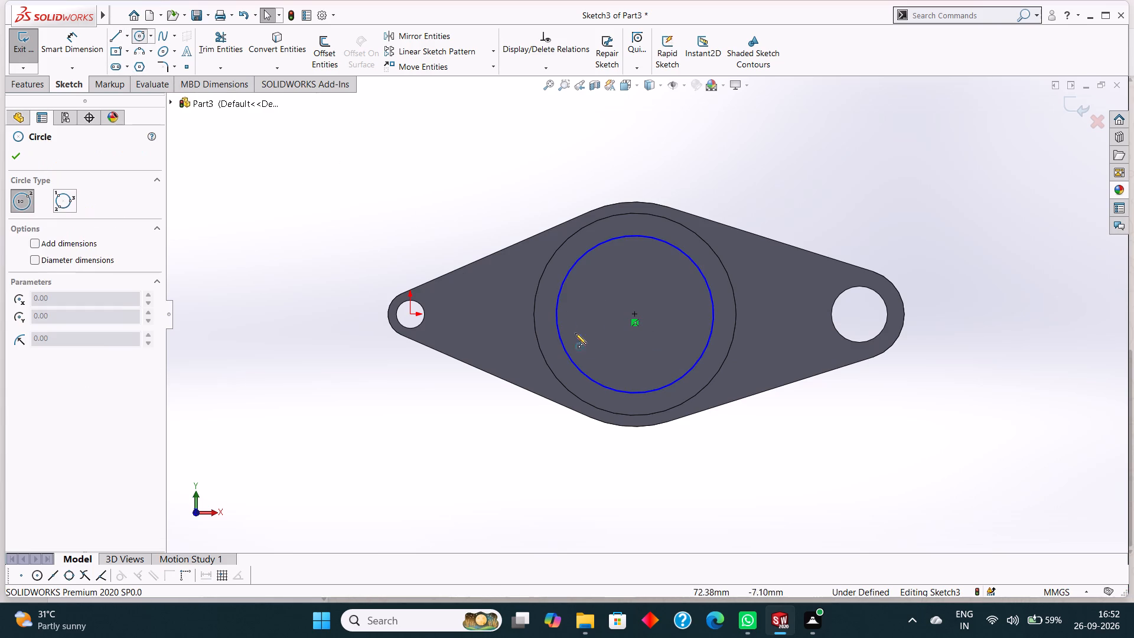
left_click(635, 313)
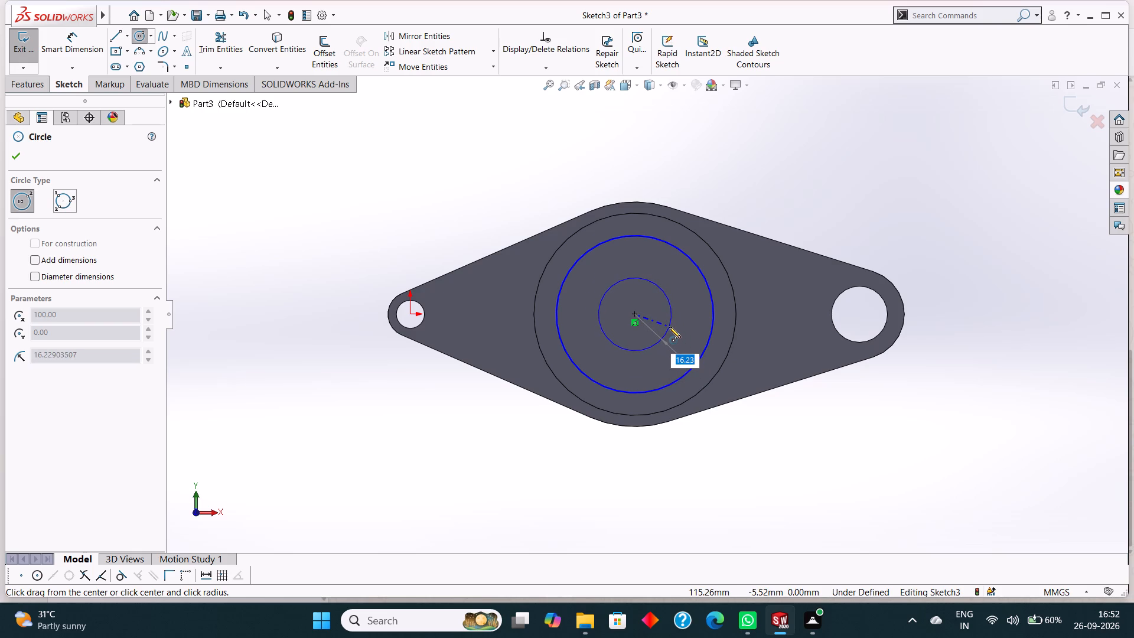
type("15")
key("Return")
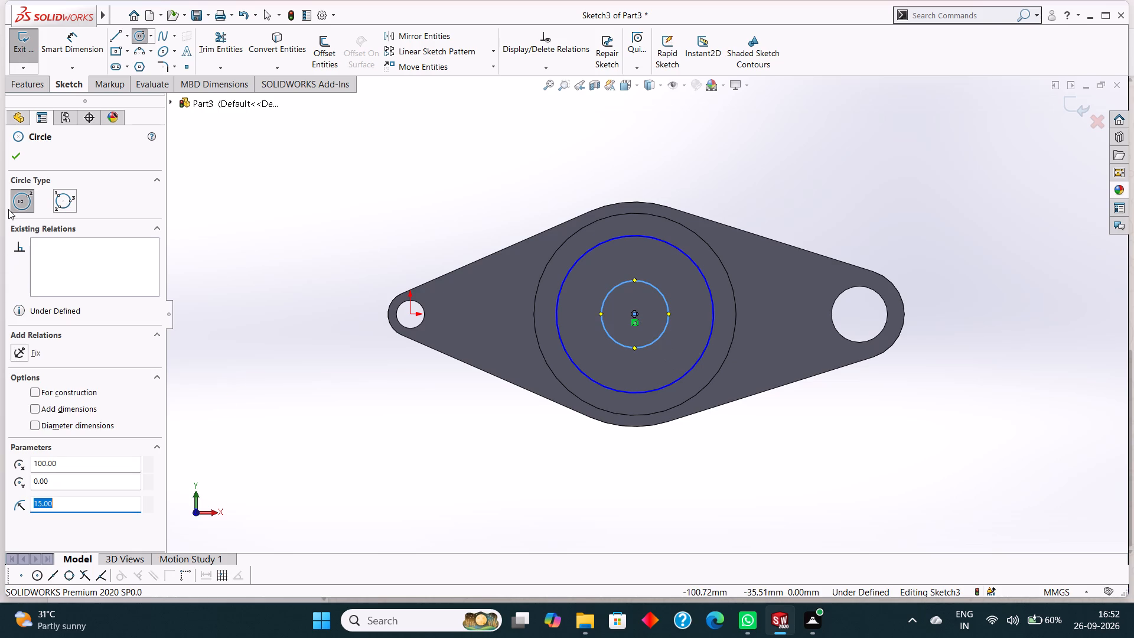
left_click(22, 151)
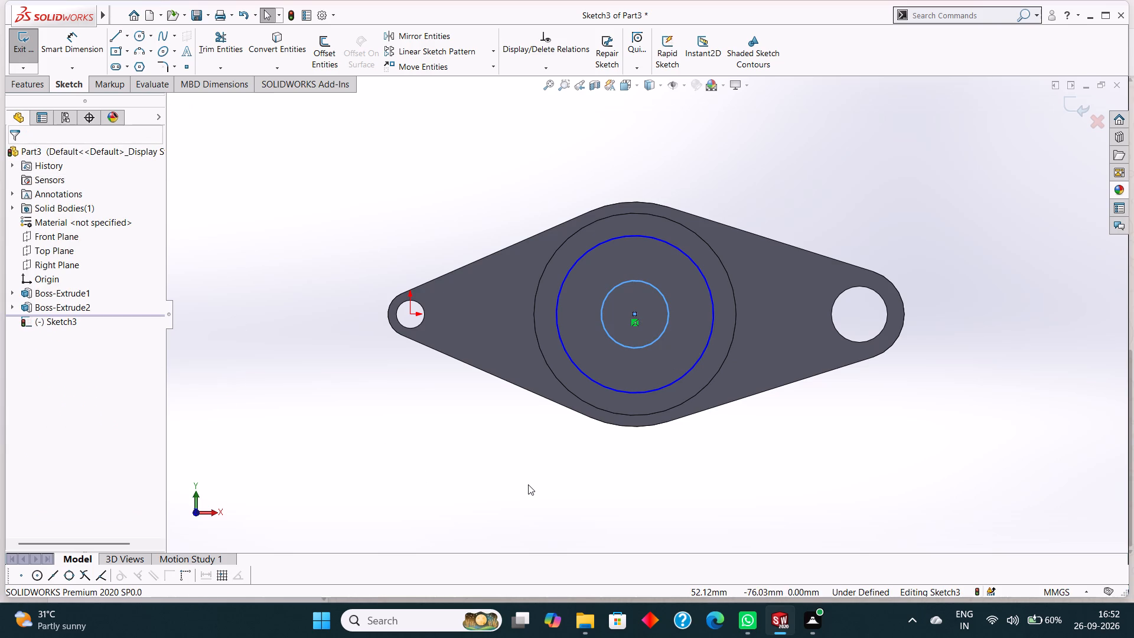
left_click(528, 484)
Dimension the diameters of the outer and inner concentric circles inside the ring boss.
middle_click_drag(664, 560, 676, 459)
middle_click_drag(752, 544, 755, 442)
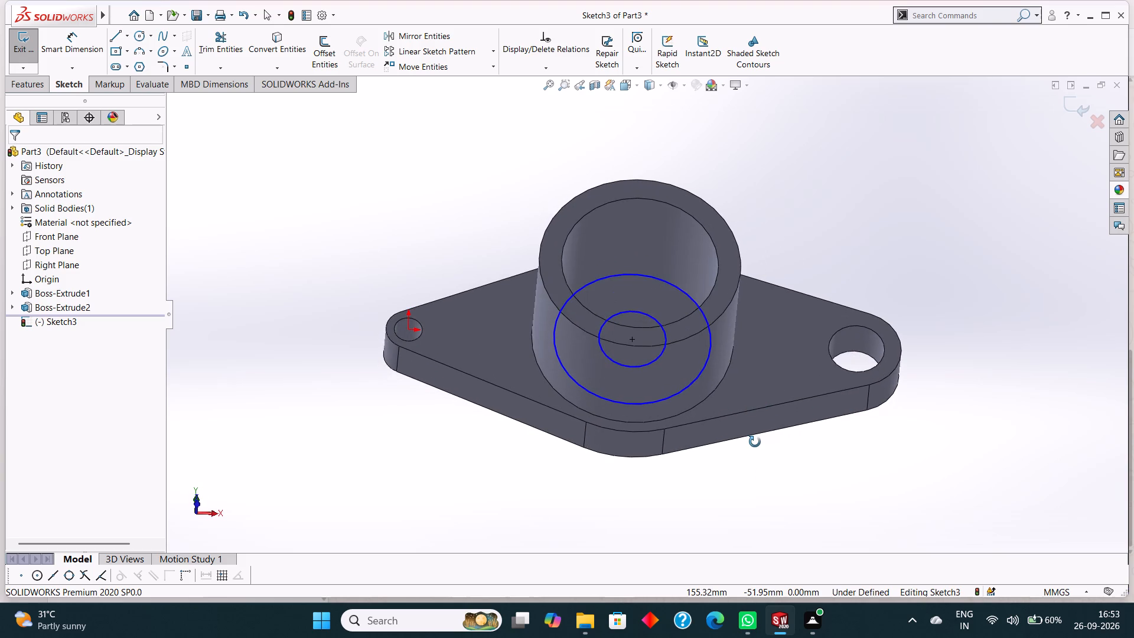
middle_click_drag(755, 442, 761, 510)
left_click(58, 43)
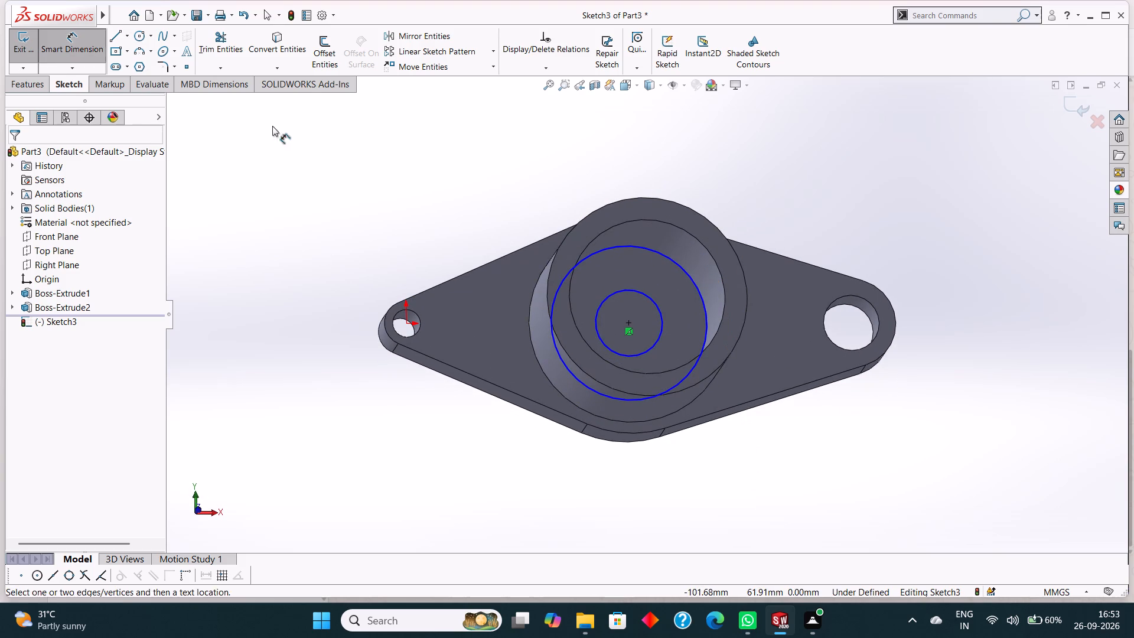
left_click(628, 248)
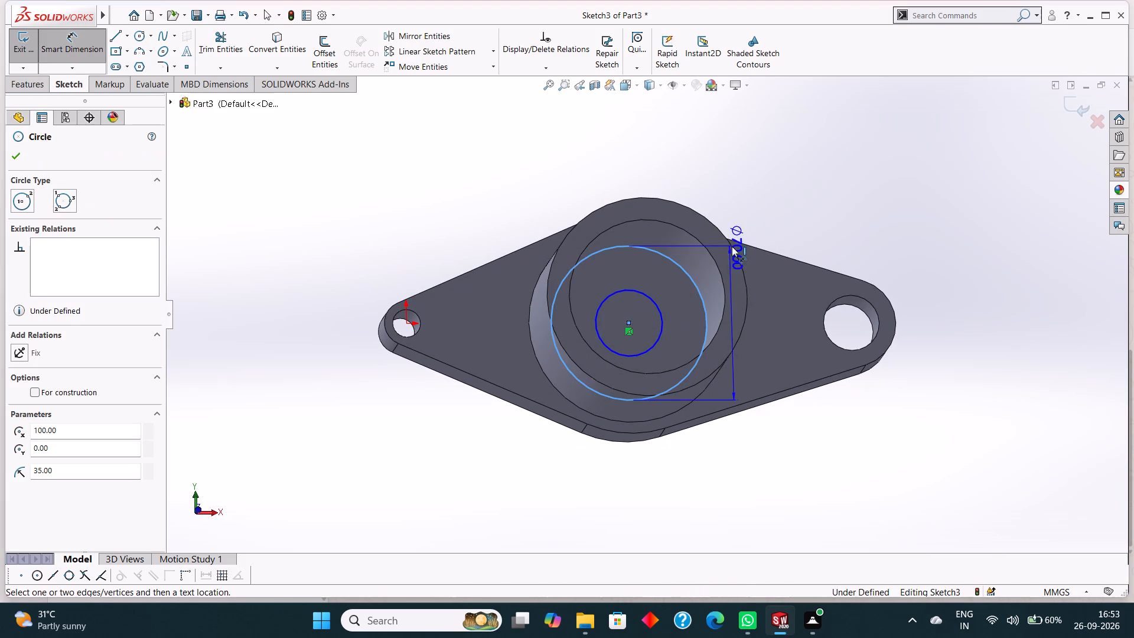
left_click(787, 292)
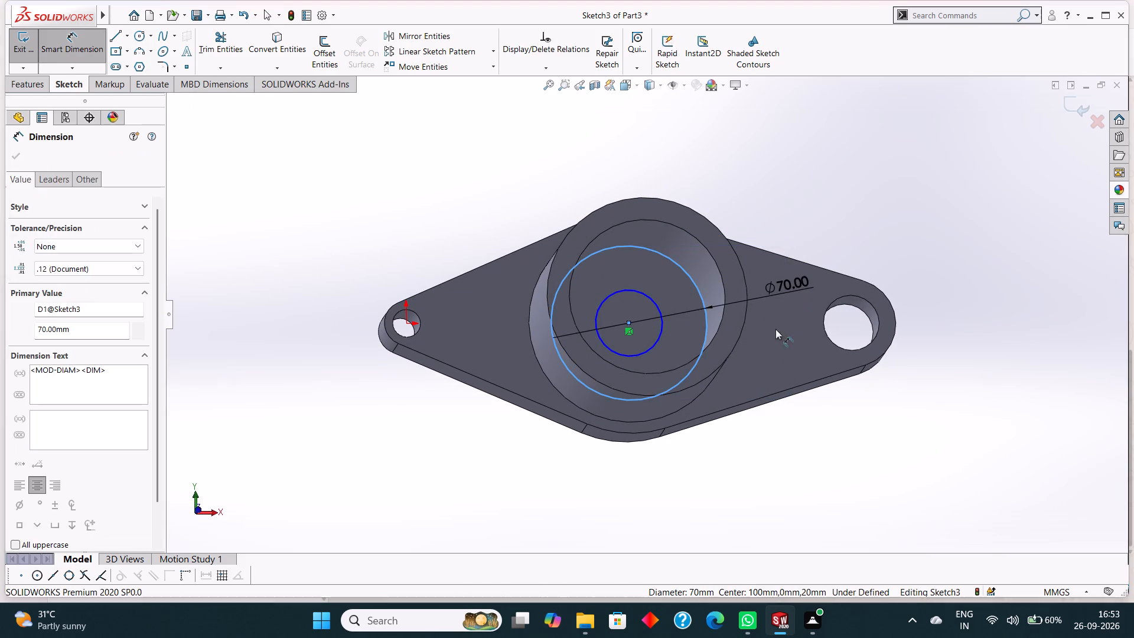
left_click(731, 272)
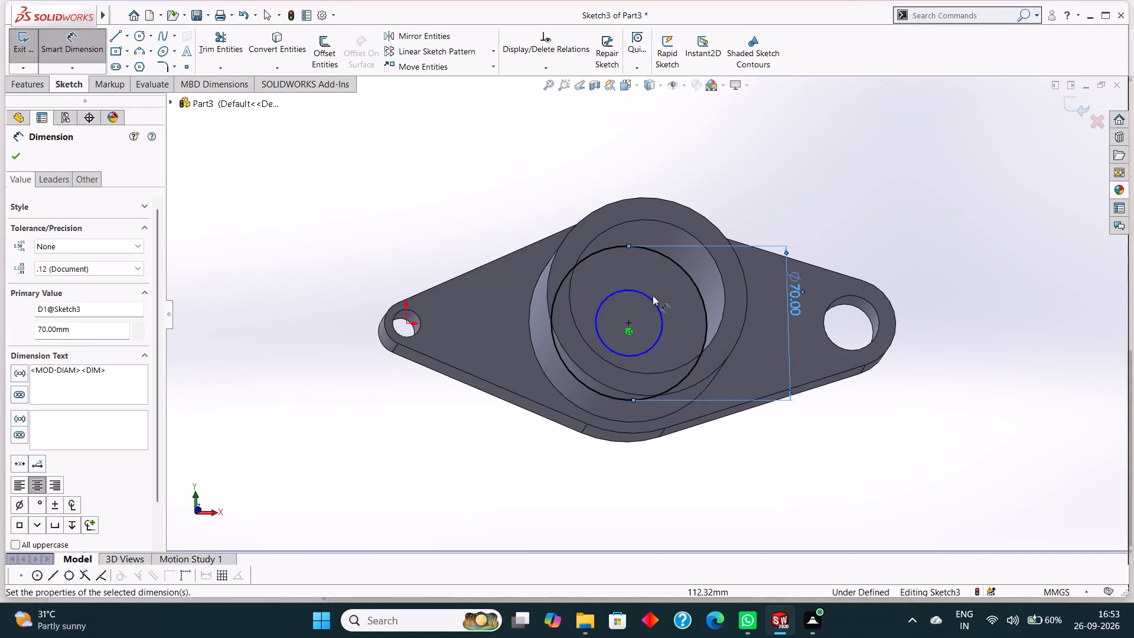
left_click(644, 296)
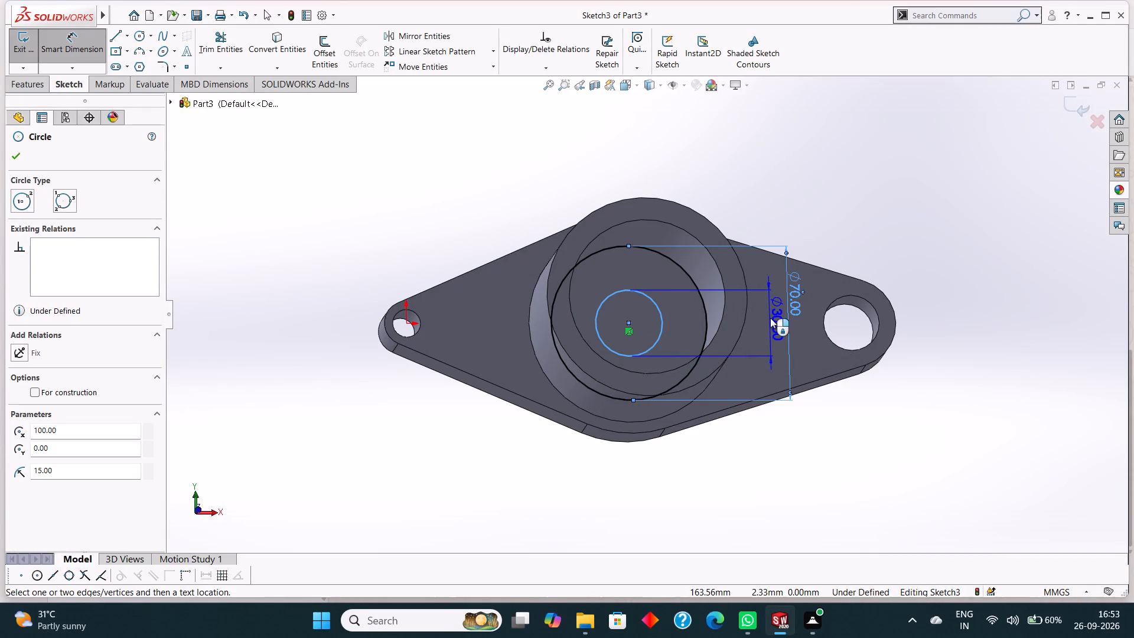
left_click(770, 318)
left_click(717, 298)
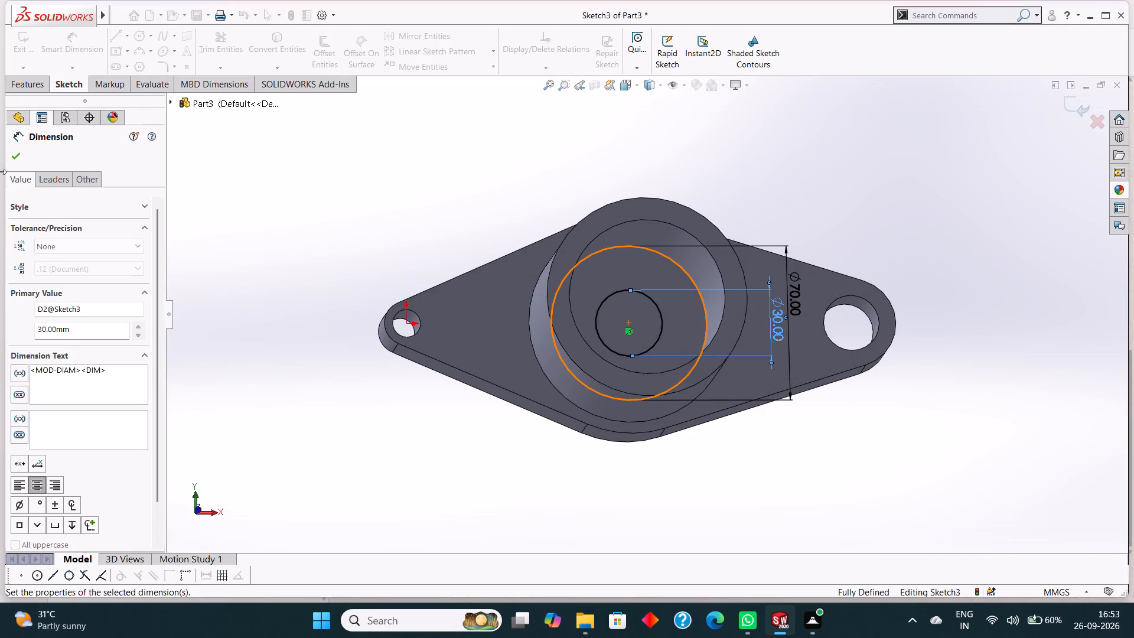
left_click(14, 150)
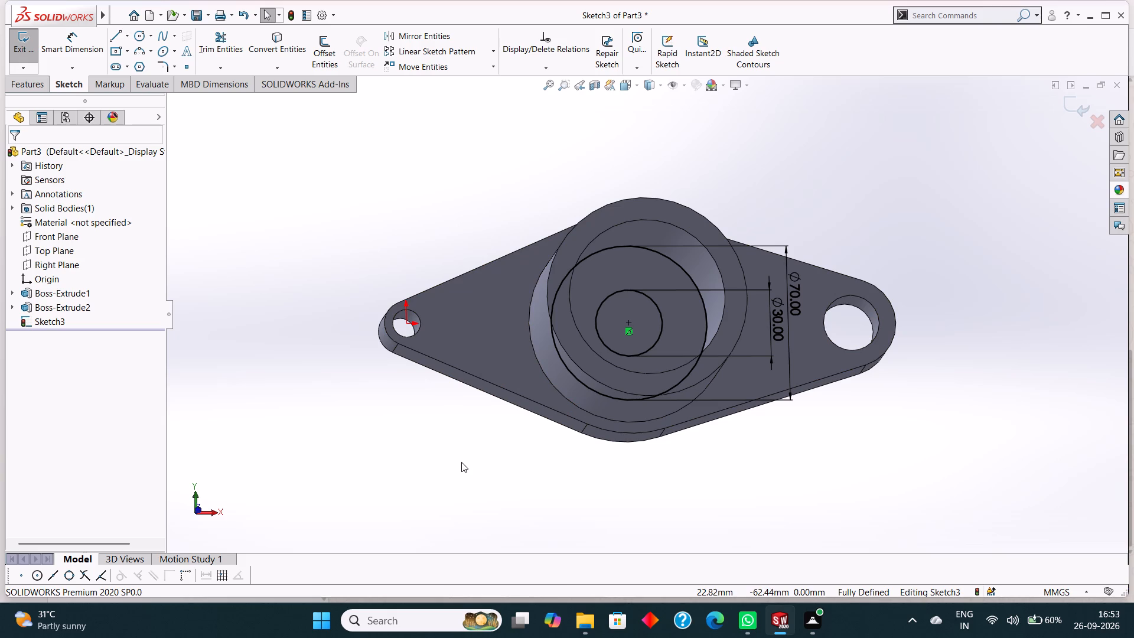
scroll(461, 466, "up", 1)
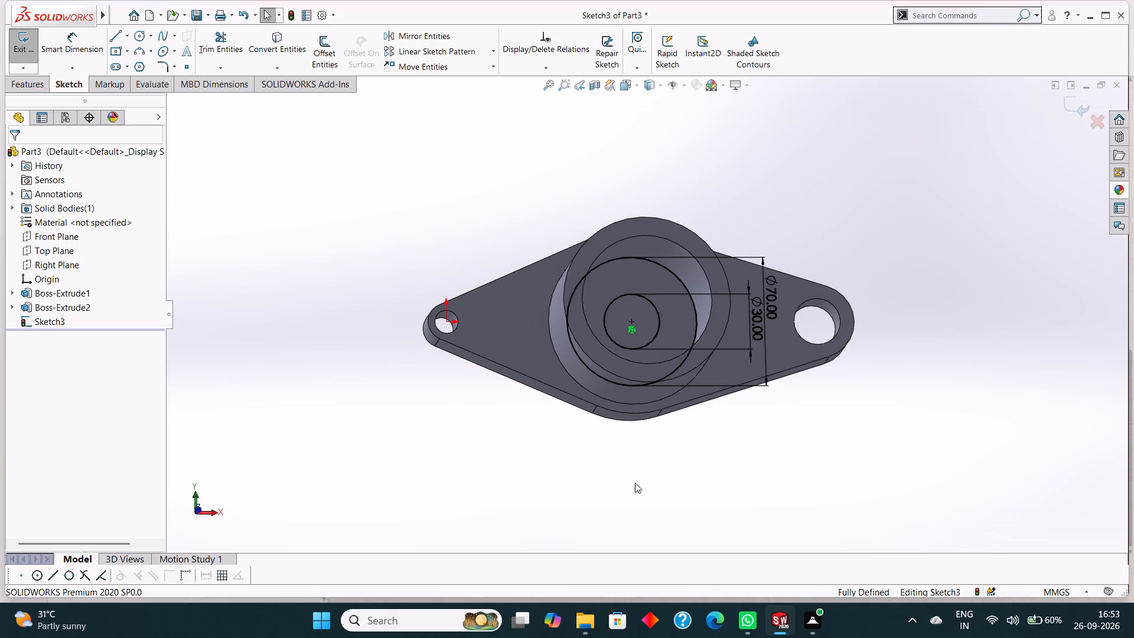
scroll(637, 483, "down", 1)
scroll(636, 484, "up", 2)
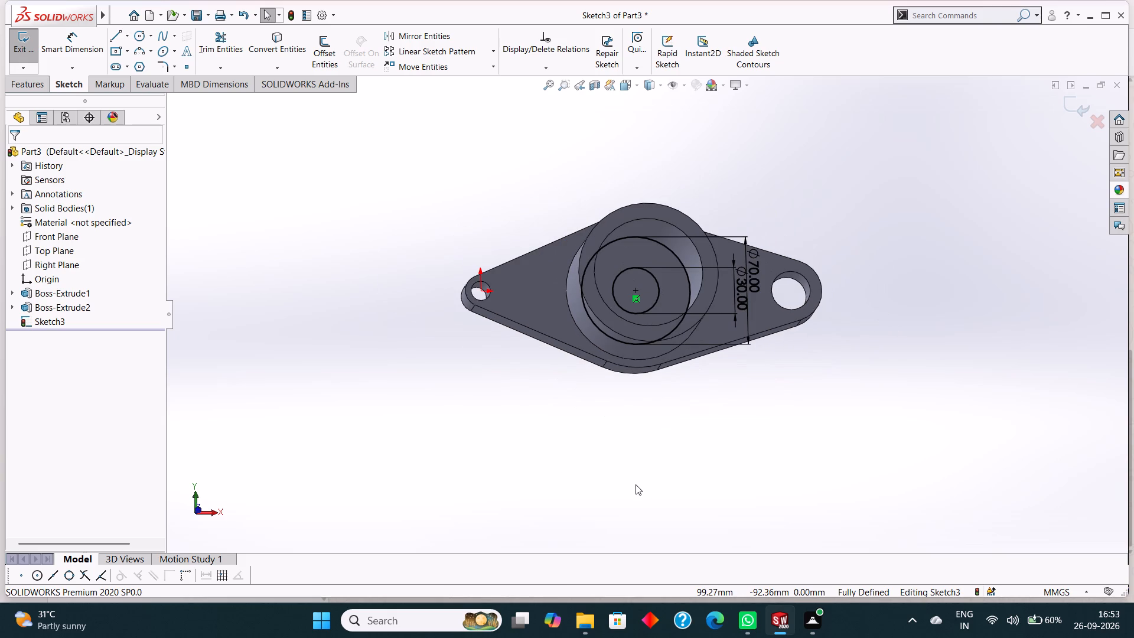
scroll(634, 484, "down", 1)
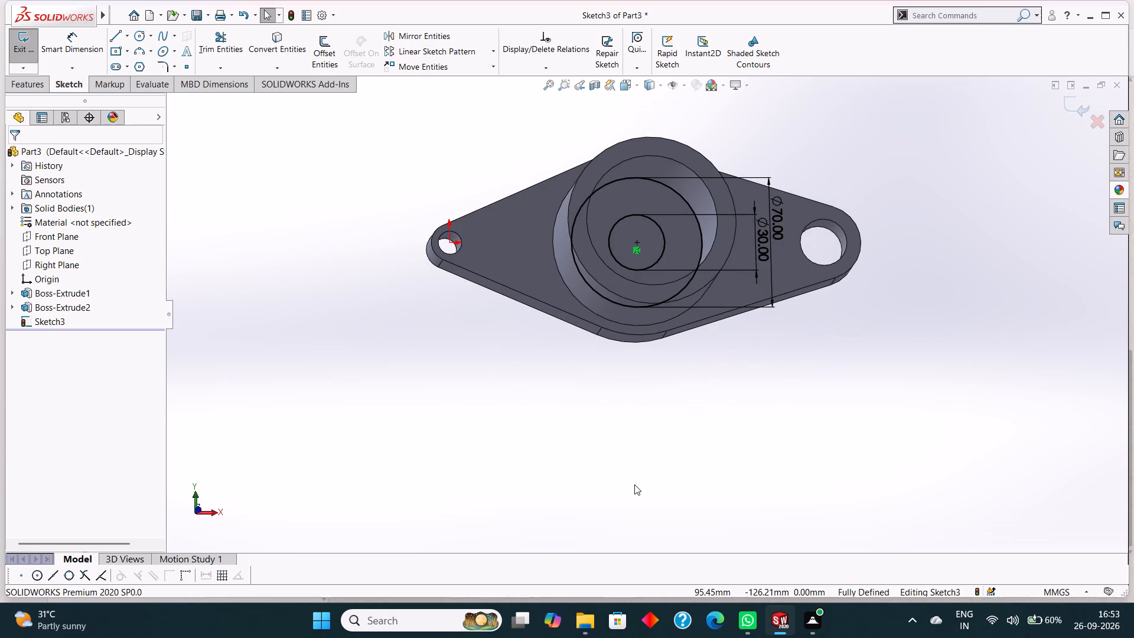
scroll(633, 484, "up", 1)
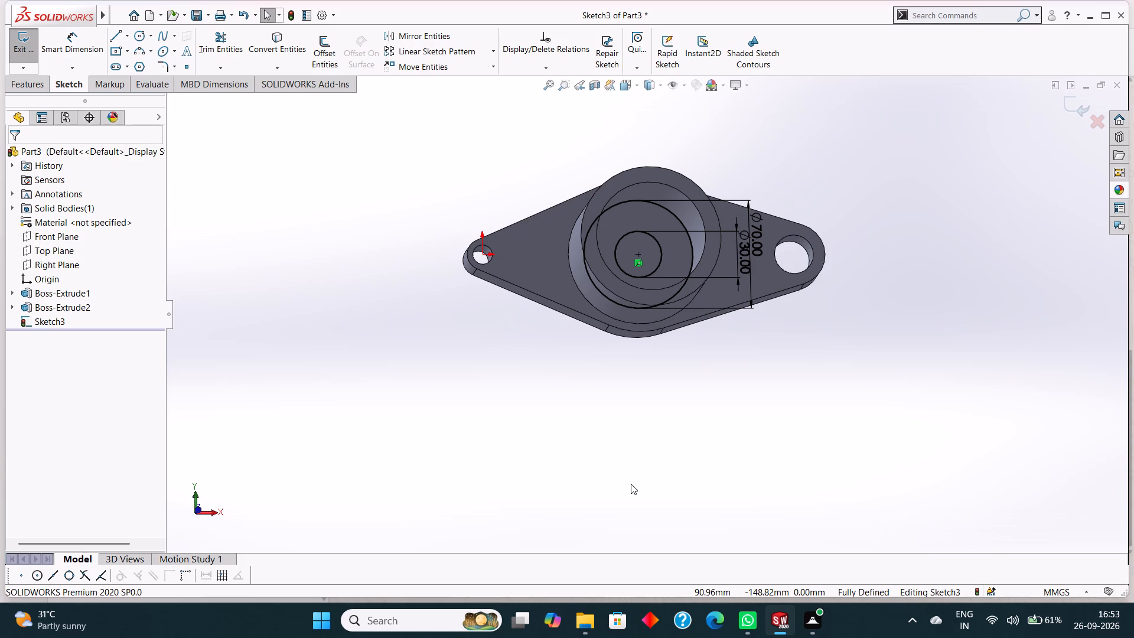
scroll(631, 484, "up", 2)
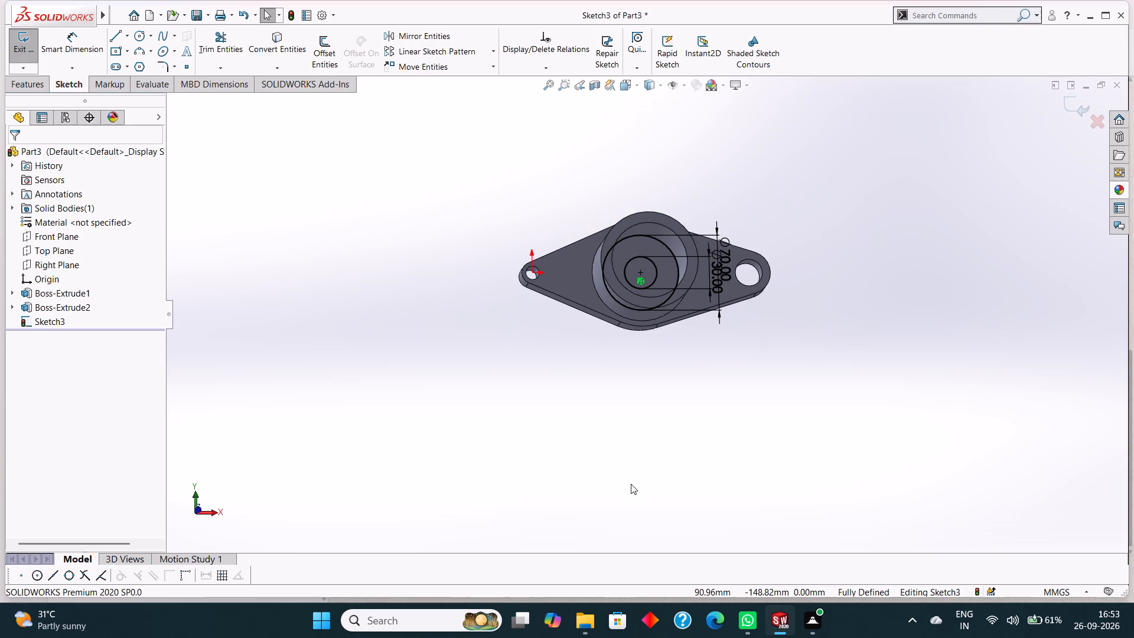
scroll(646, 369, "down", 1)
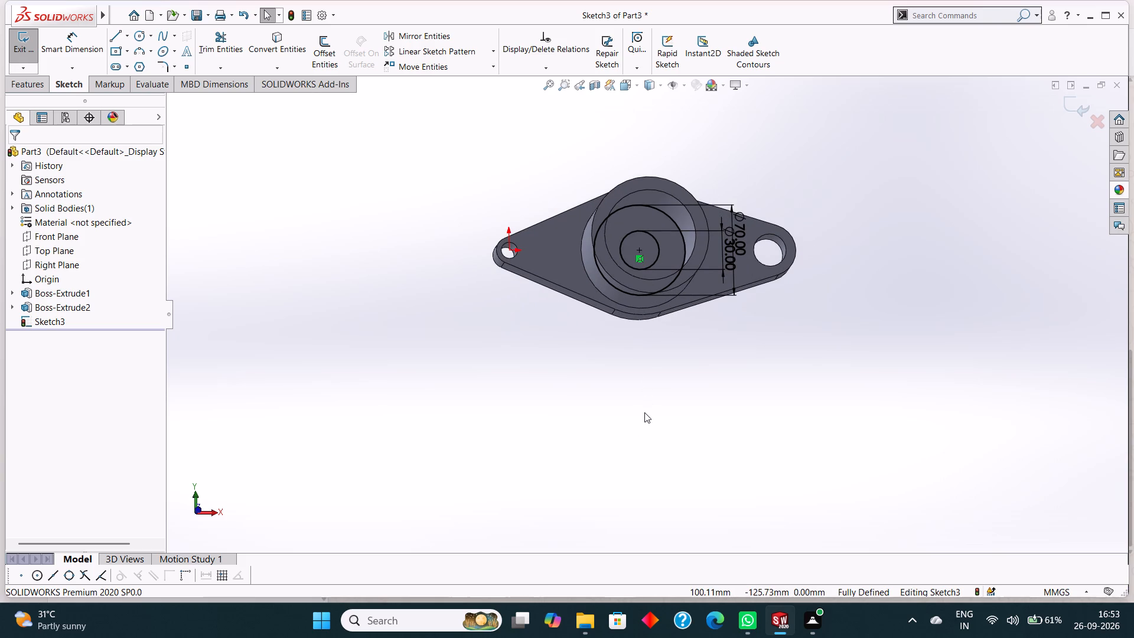
Extrude the region between the two concentric circles upward inside the ring to a blind depth of 40 mm, merged with the part.
left_click(20, 86)
left_click(32, 56)
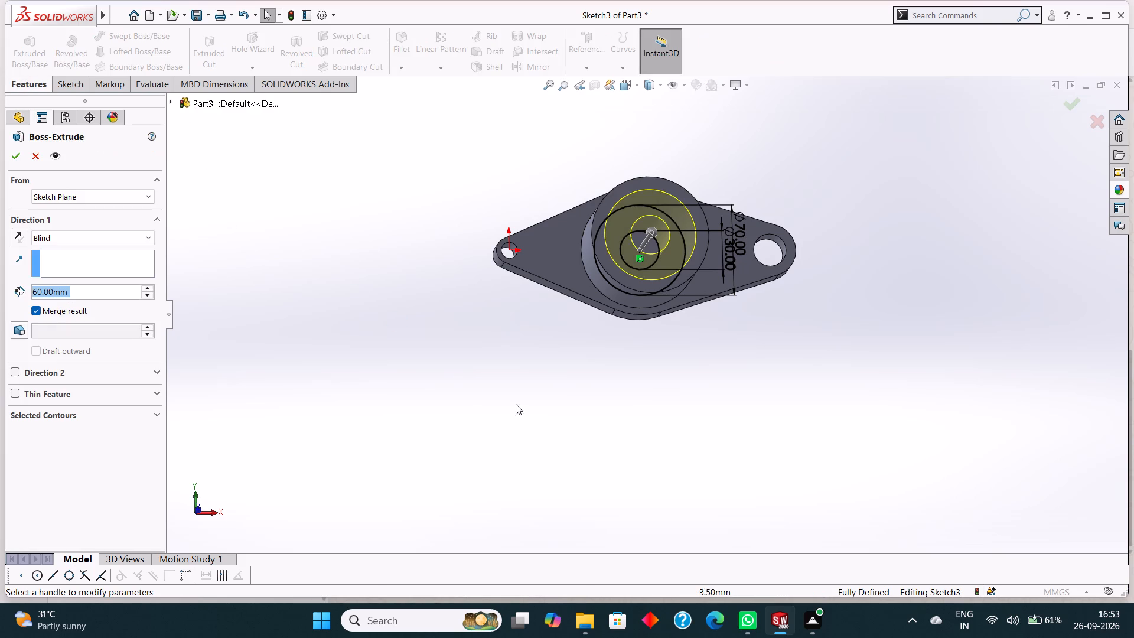
scroll(630, 473, "down", 1)
middle_click_drag(634, 460, 645, 322)
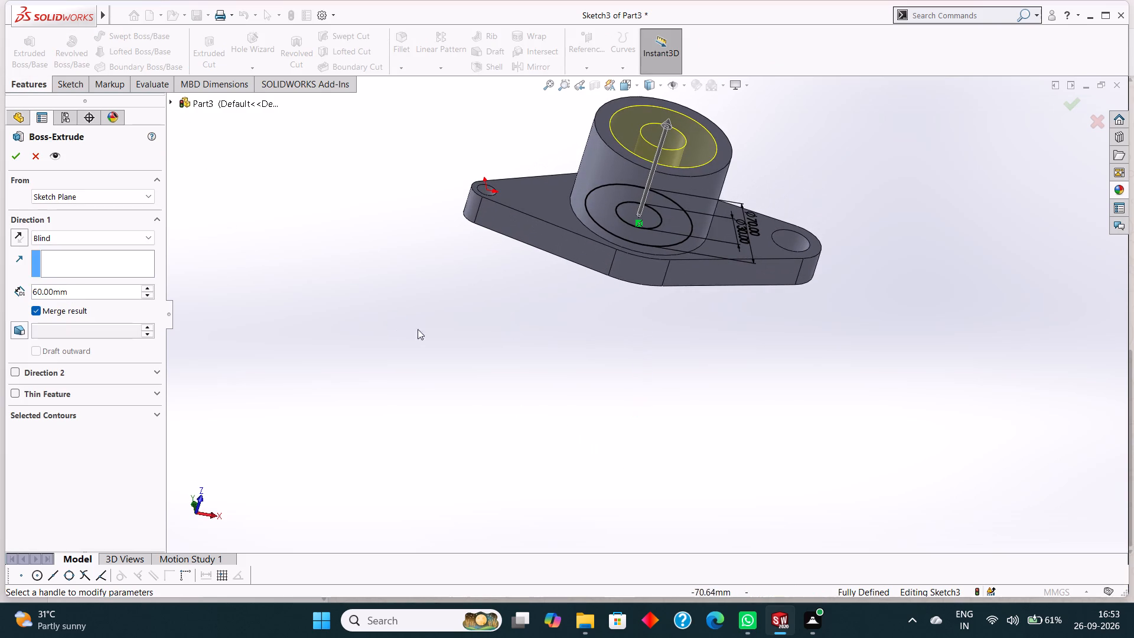
middle_click_drag(472, 313, 465, 442)
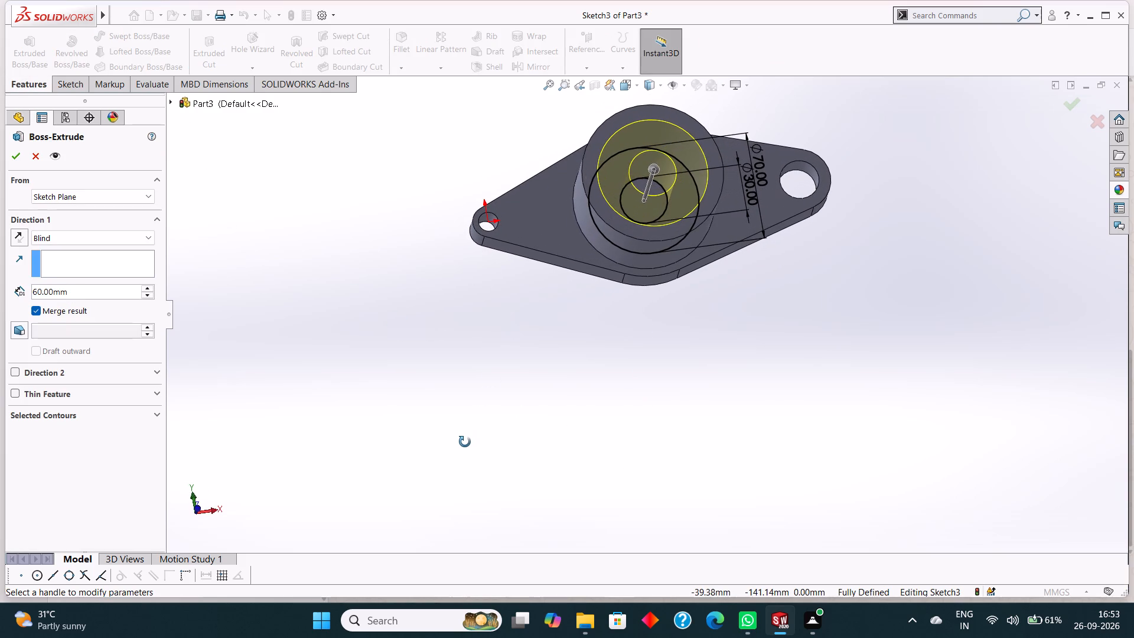
middle_click_drag(465, 442, 462, 437)
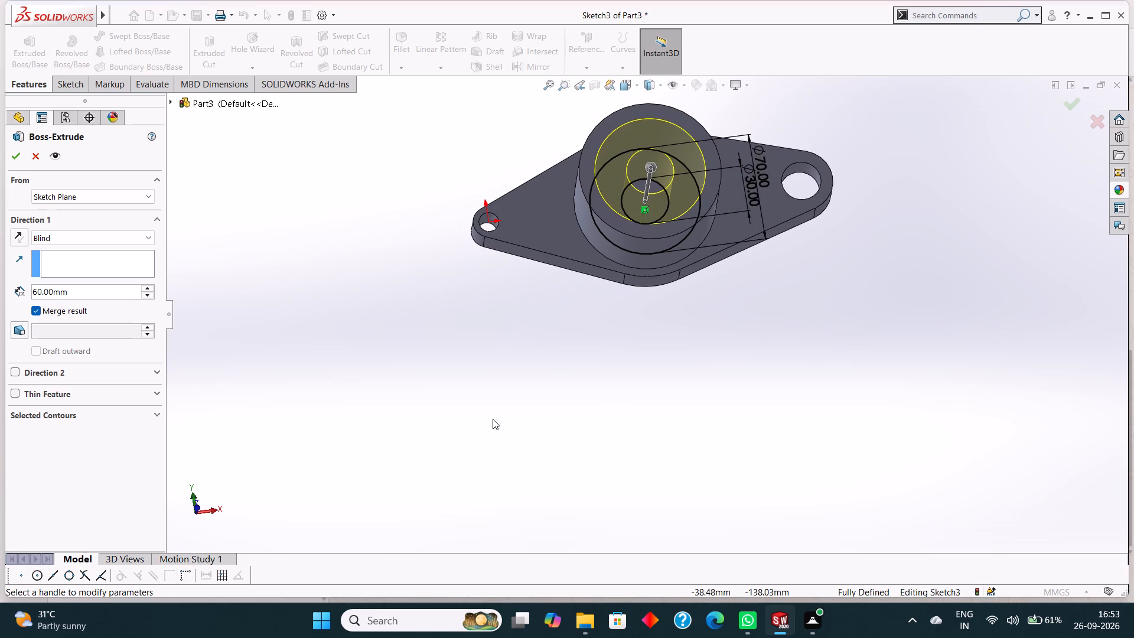
middle_click_drag(838, 245, 823, 301)
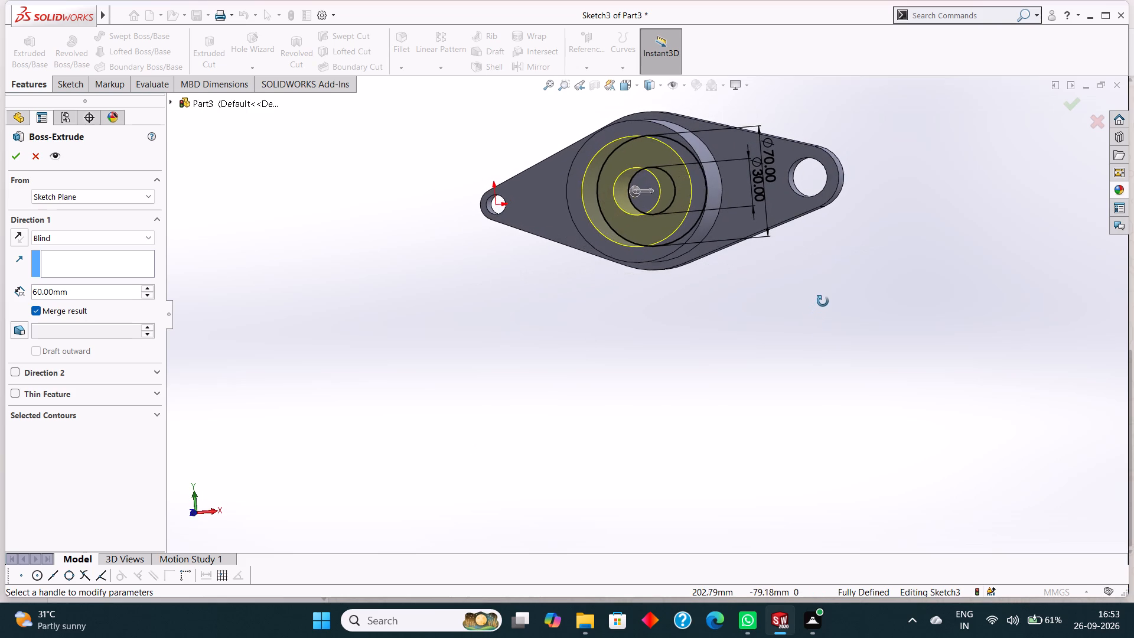
middle_click_drag(823, 301, 830, 292)
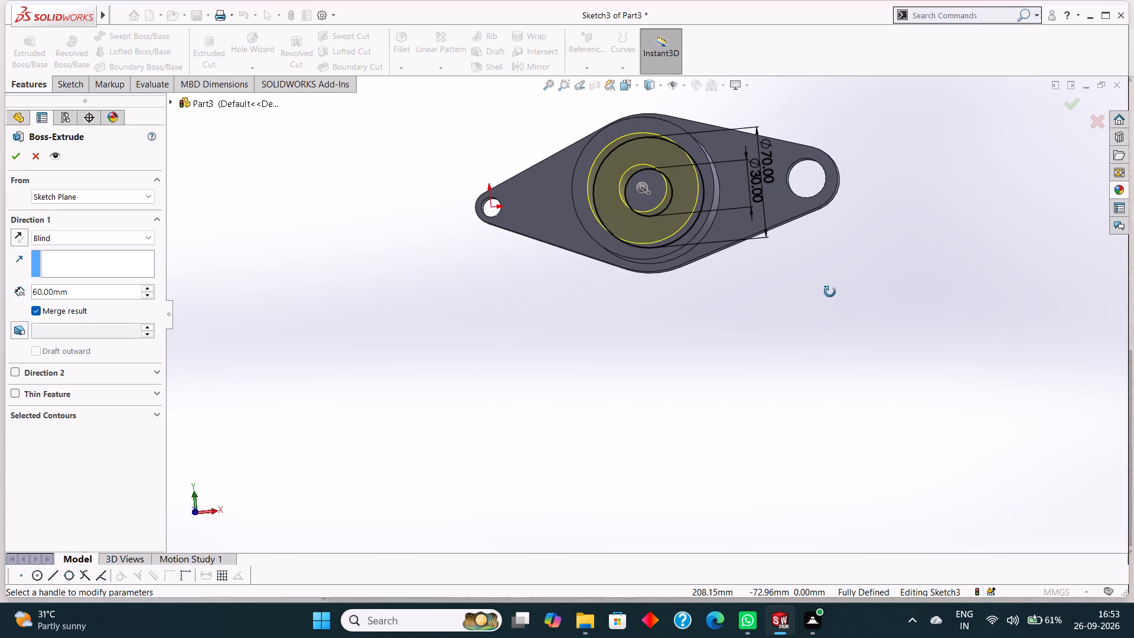
middle_click_drag(830, 292, 830, 290)
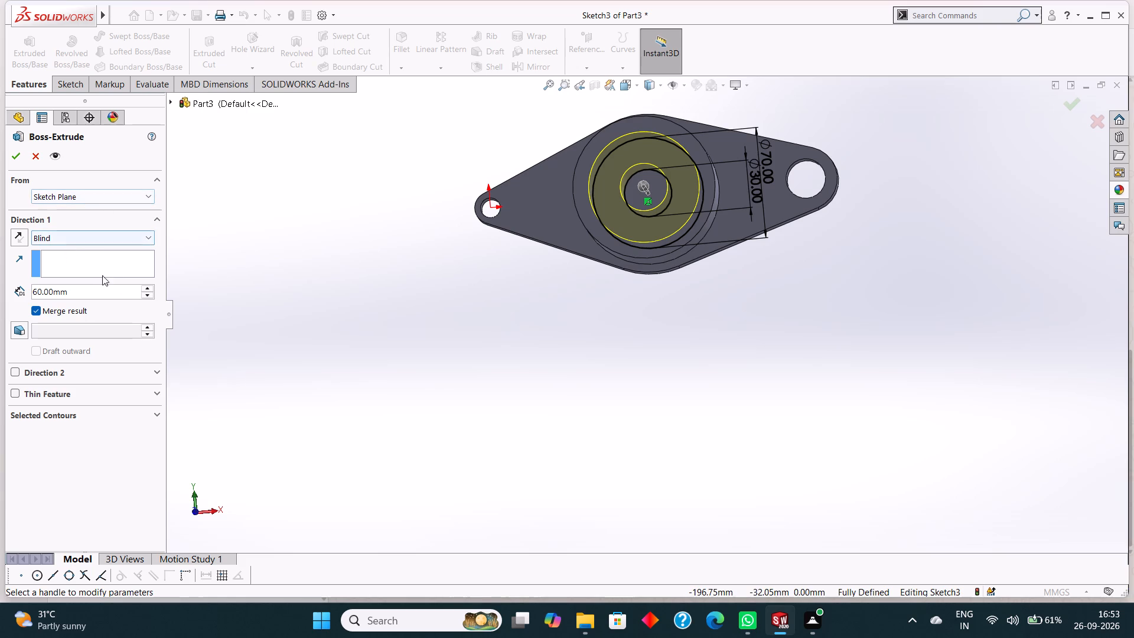
left_click(71, 288)
left_click_drag(72, 289, 0, 287)
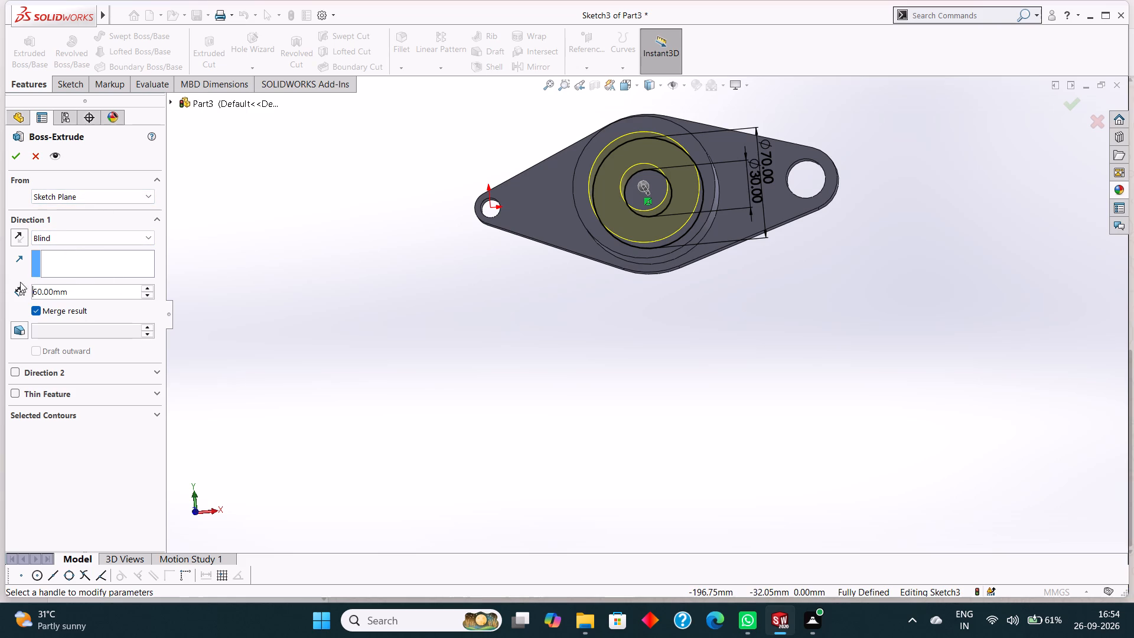
left_click(67, 288)
left_click_drag(88, 289, 35, 289)
left_click_drag(35, 289, 30, 288)
type("40")
key("Return")
left_click(8, 158)
left_click(399, 400)
Inspect the stepped interior of the central ring boss from several angles.
middle_click_drag(517, 473, 517, 348)
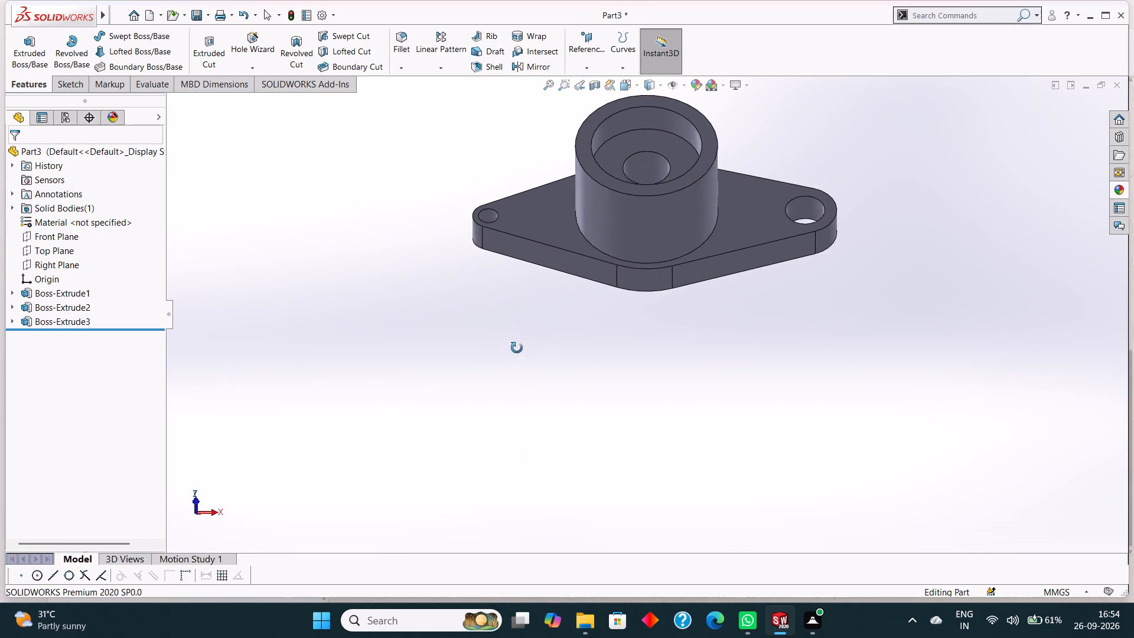
middle_click_drag(517, 348, 528, 397)
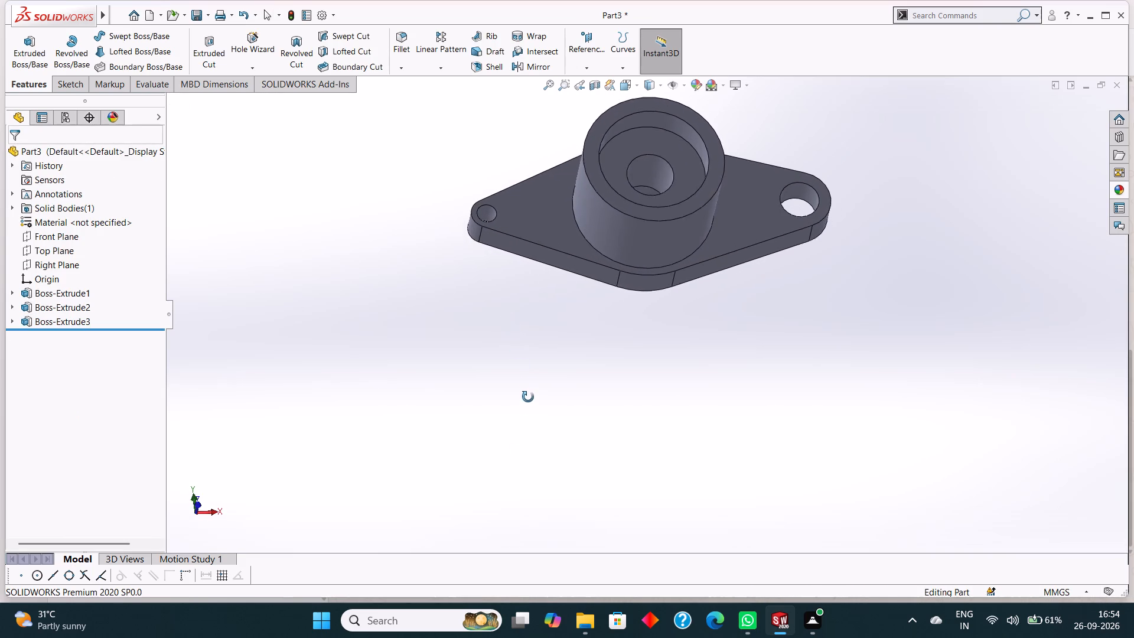
middle_click_drag(528, 397, 503, 411)
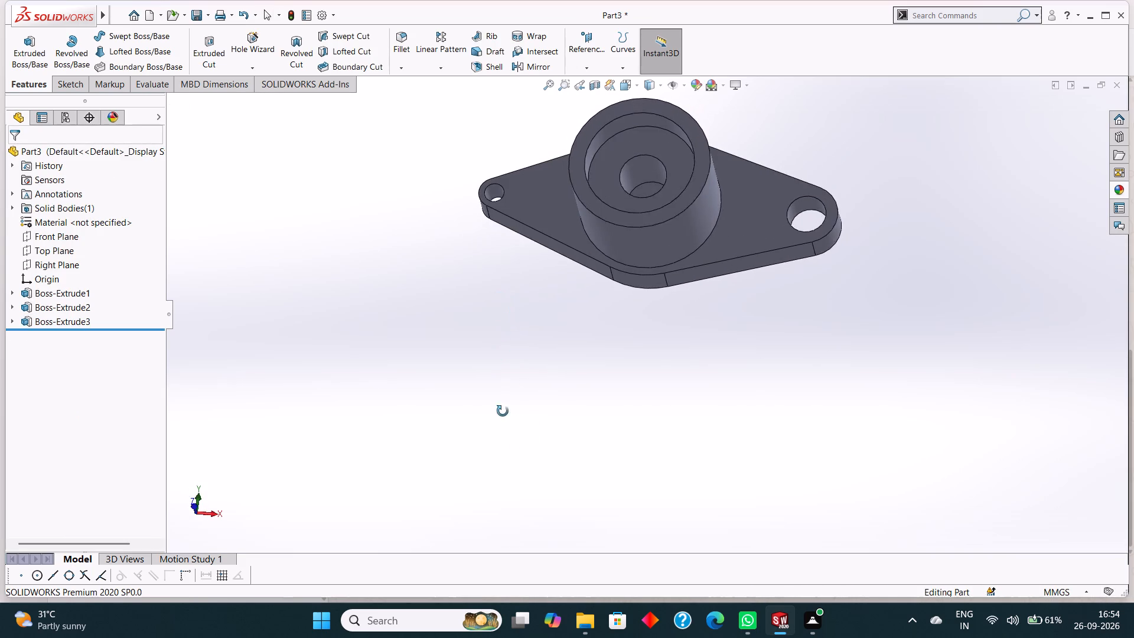
middle_click_drag(503, 411, 522, 483)
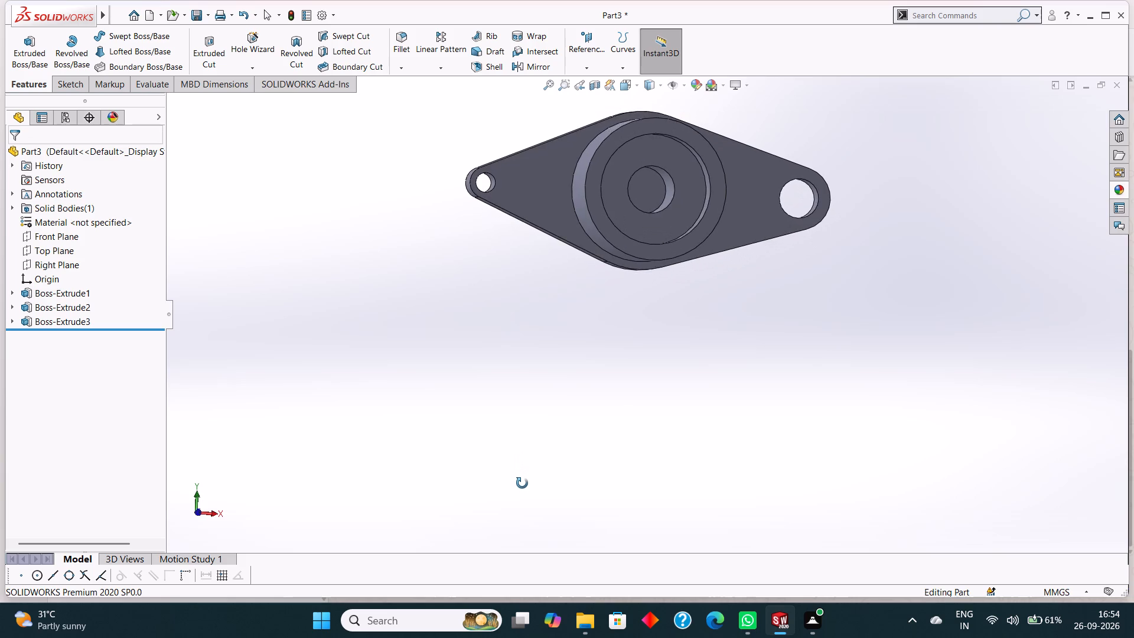
middle_click_drag(522, 483, 530, 379)
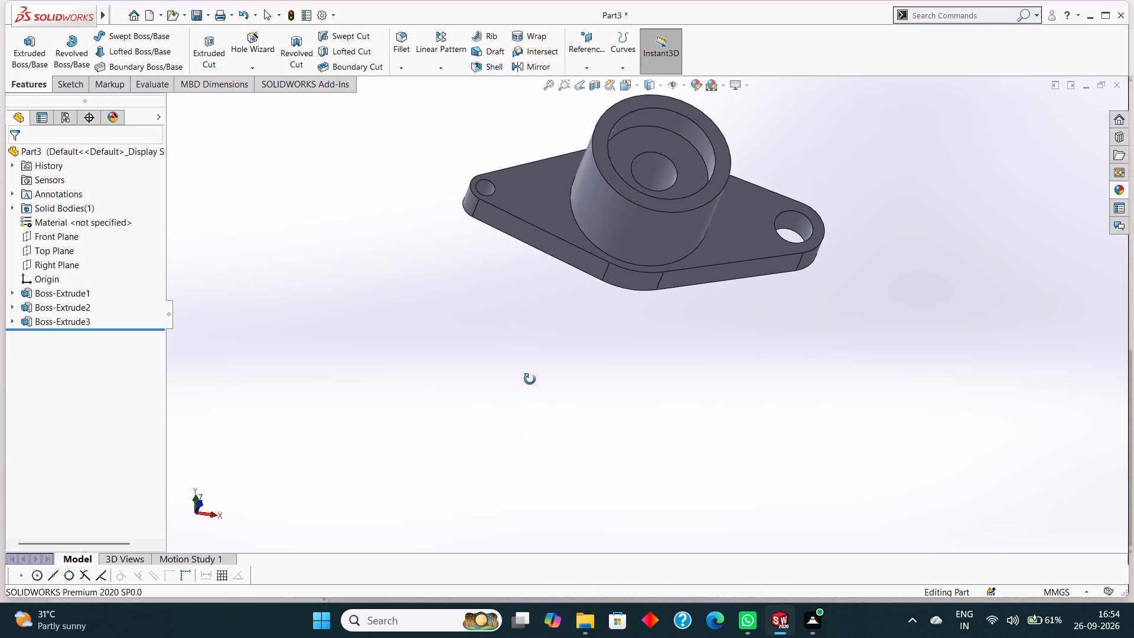
Apply a red colour appearance to the plate's top face and the ring boss's outer cylindrical face.
middle_click_drag(530, 379, 529, 362)
middle_click_drag(637, 411, 639, 449)
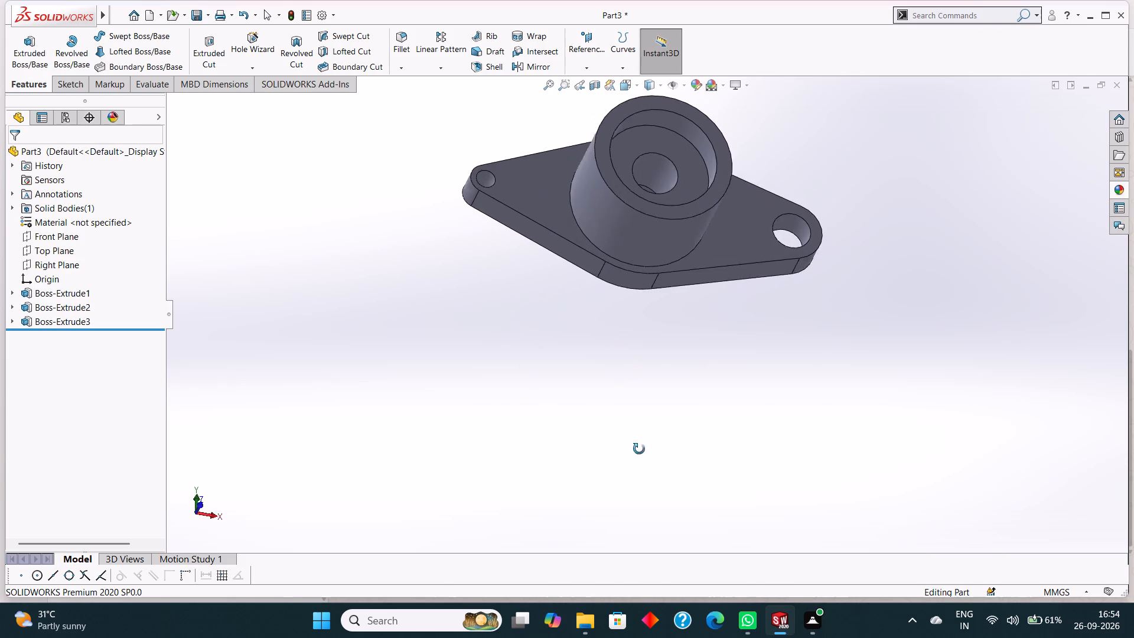
middle_click_drag(639, 449, 638, 494)
scroll(638, 494, "up", 2)
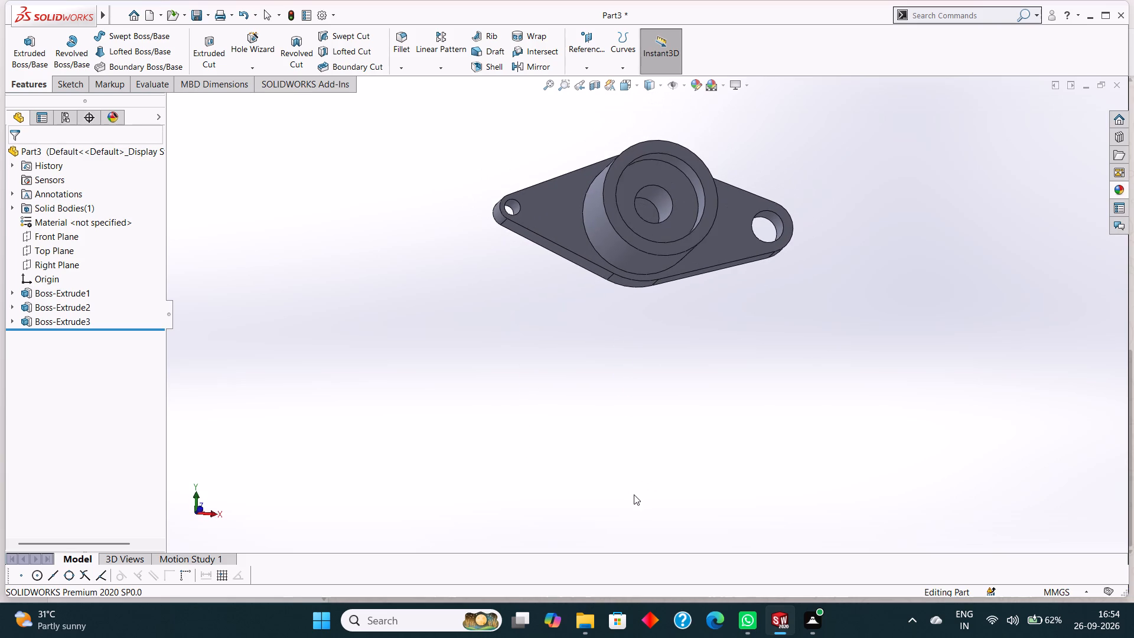
scroll(633, 493, "up", 1)
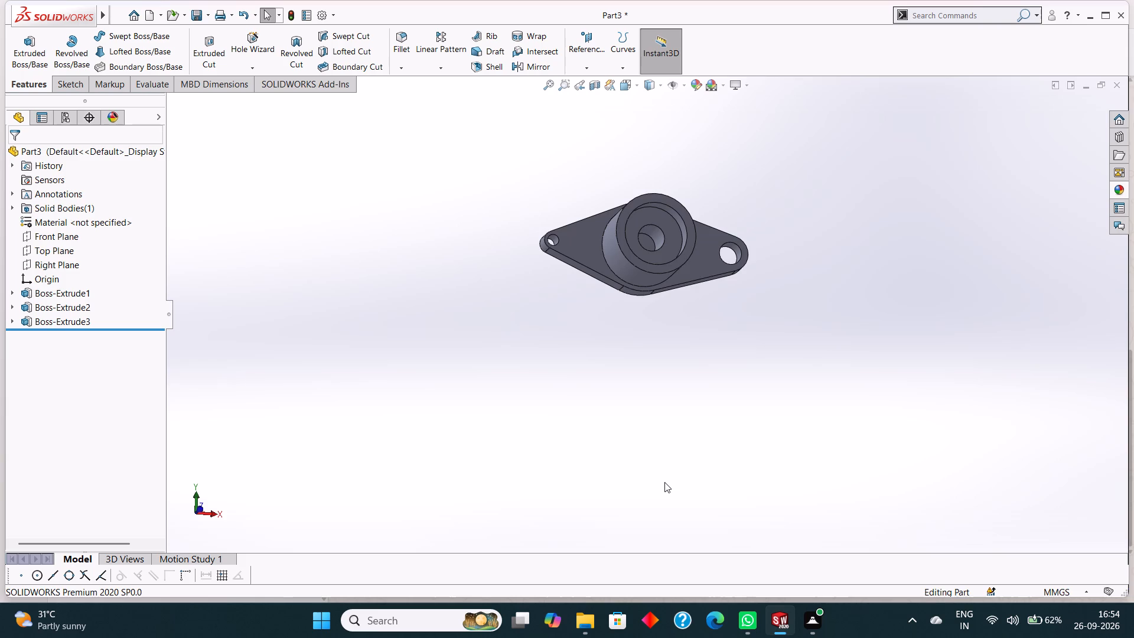
middle_click_drag(664, 482, 675, 515)
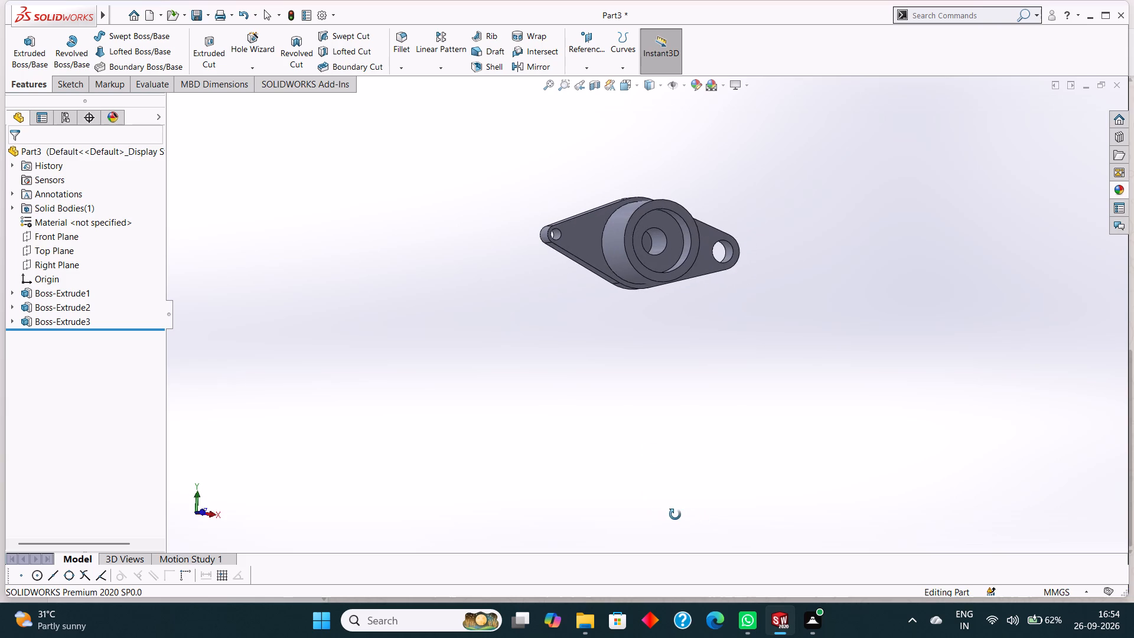
middle_click_drag(675, 515, 671, 515)
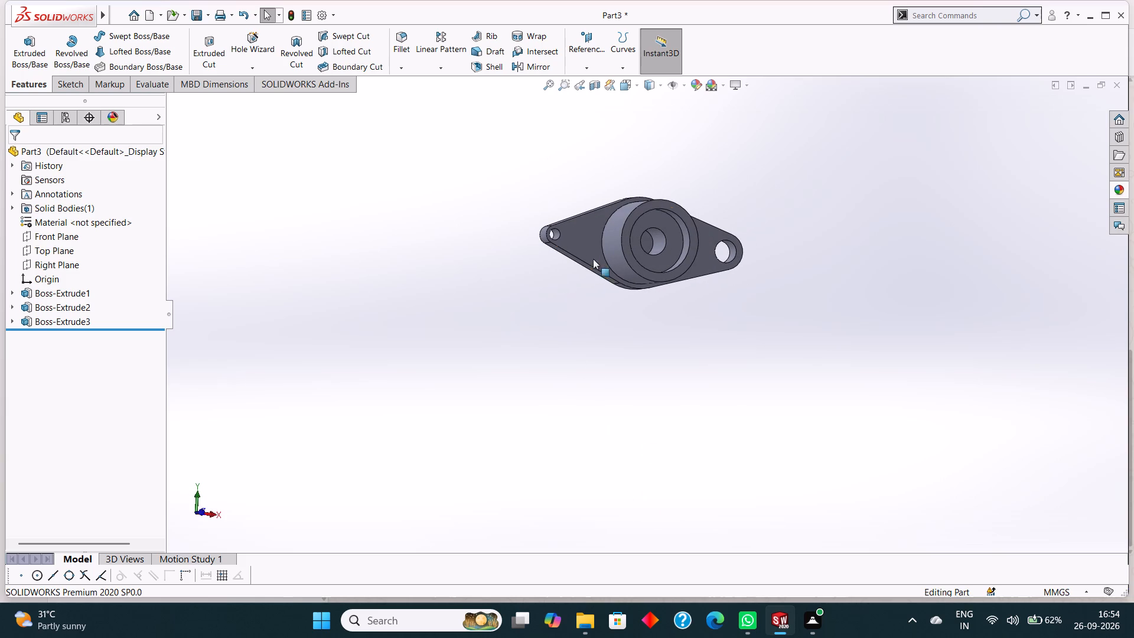
left_click(594, 239)
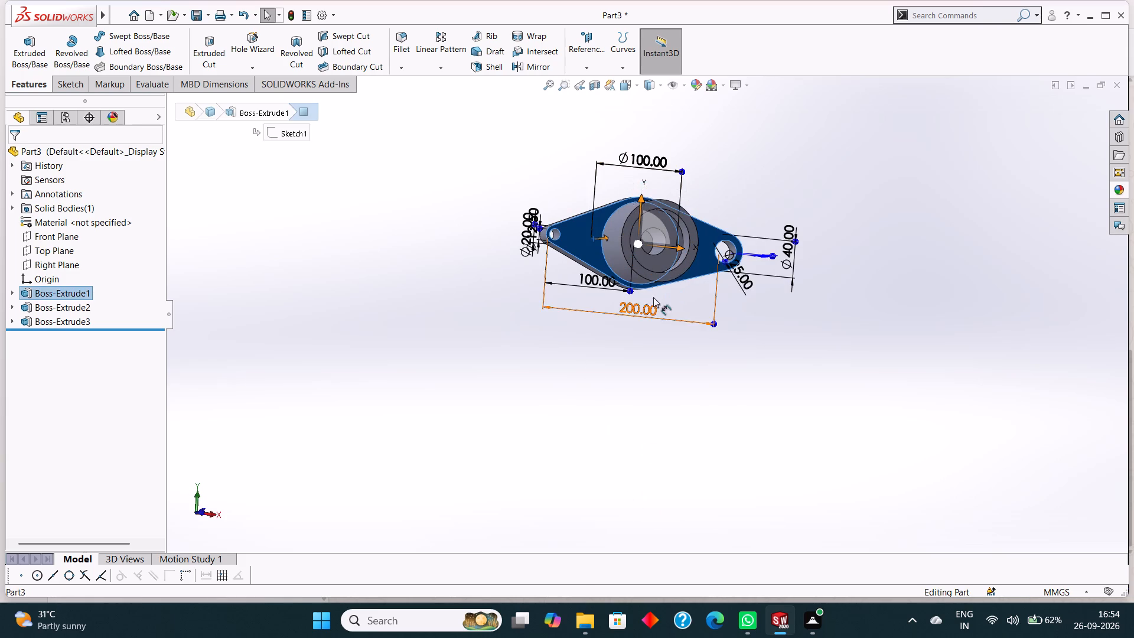
scroll(658, 309, "down", 4)
left_click(549, 149, "ctrl")
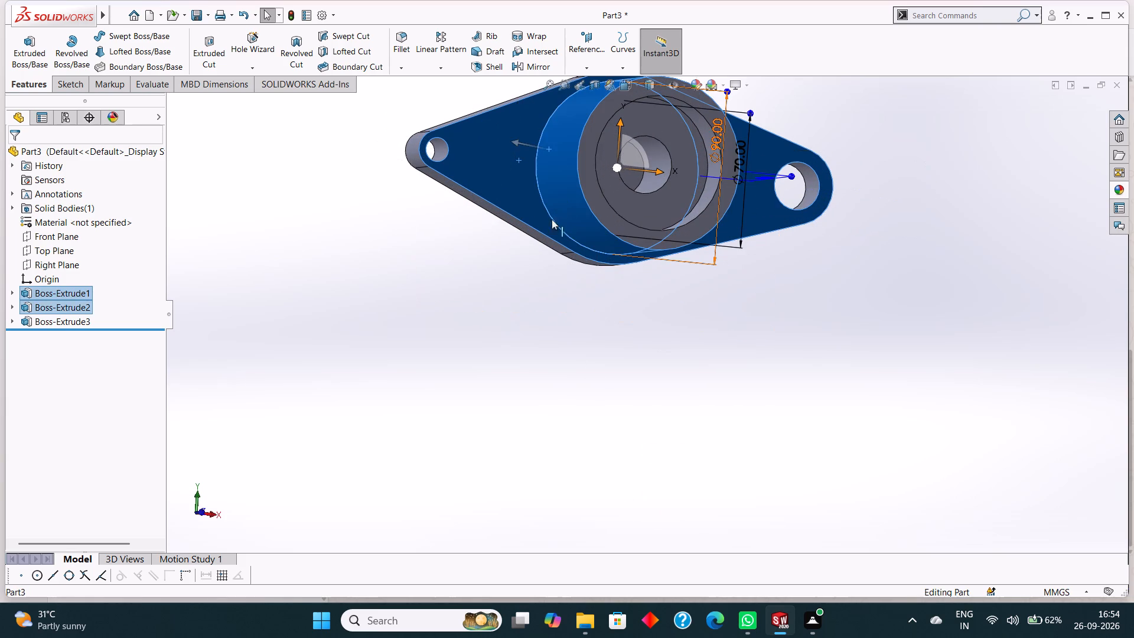
middle_click_drag(667, 495, 629, 324)
scroll(629, 324, "up", 3)
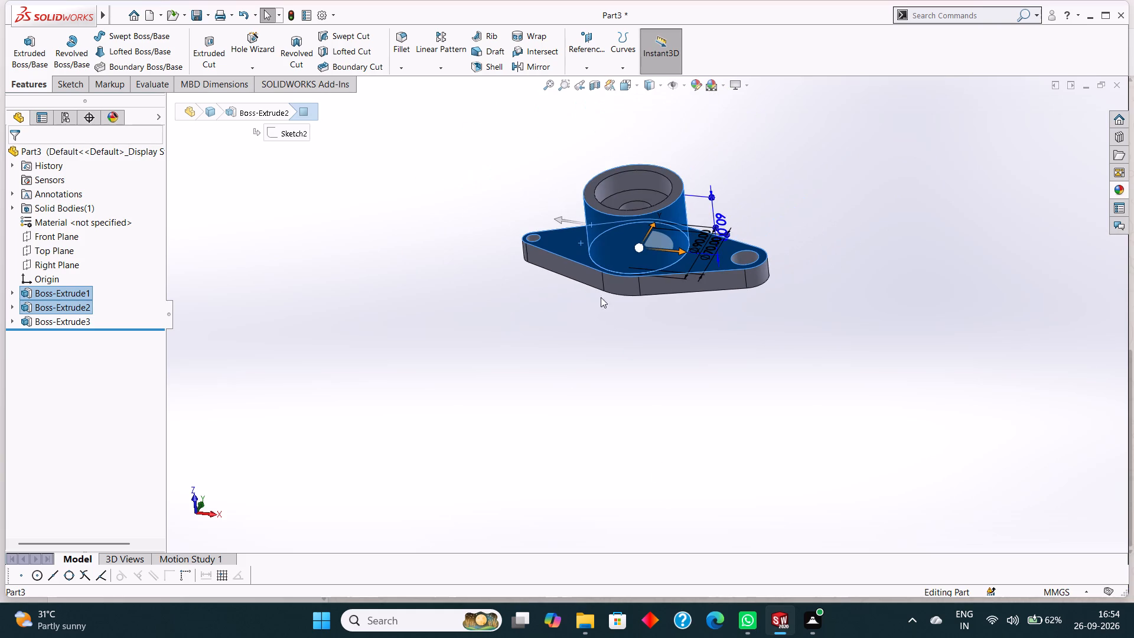
left_click(695, 83)
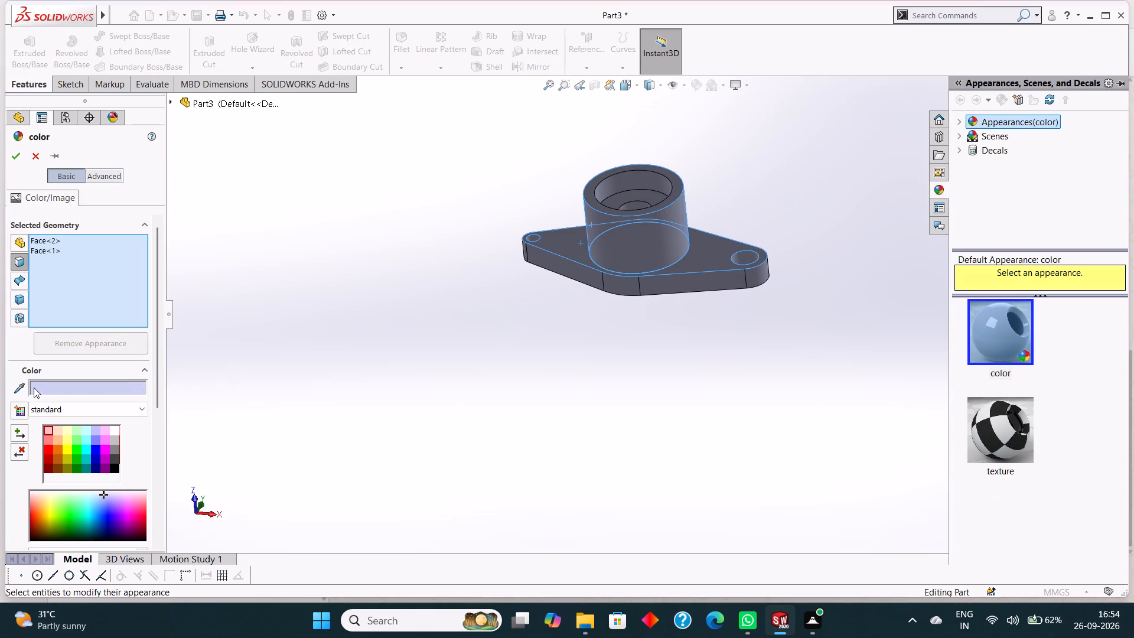
left_click(37, 388)
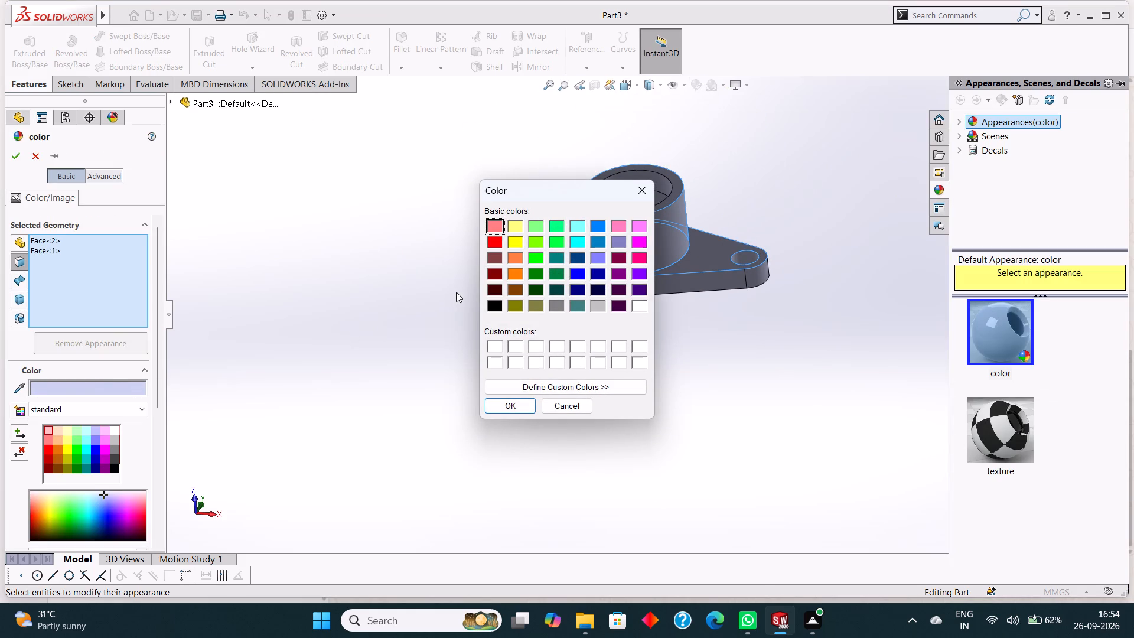
left_click(496, 235)
left_click(493, 243)
left_click(516, 402)
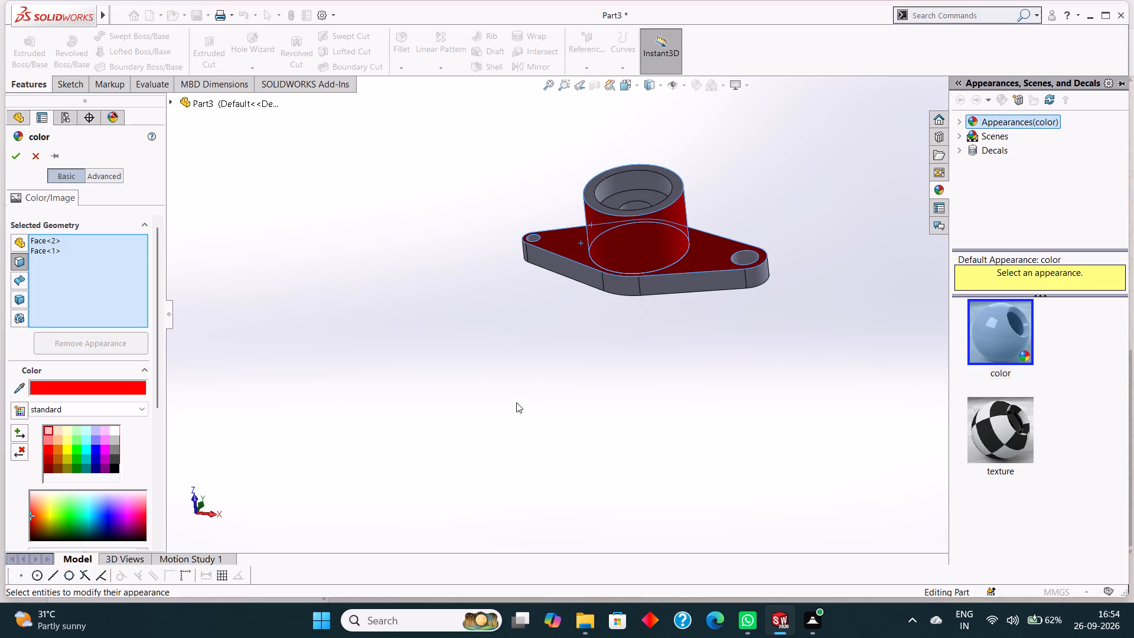
left_click(17, 156)
left_click(328, 294)
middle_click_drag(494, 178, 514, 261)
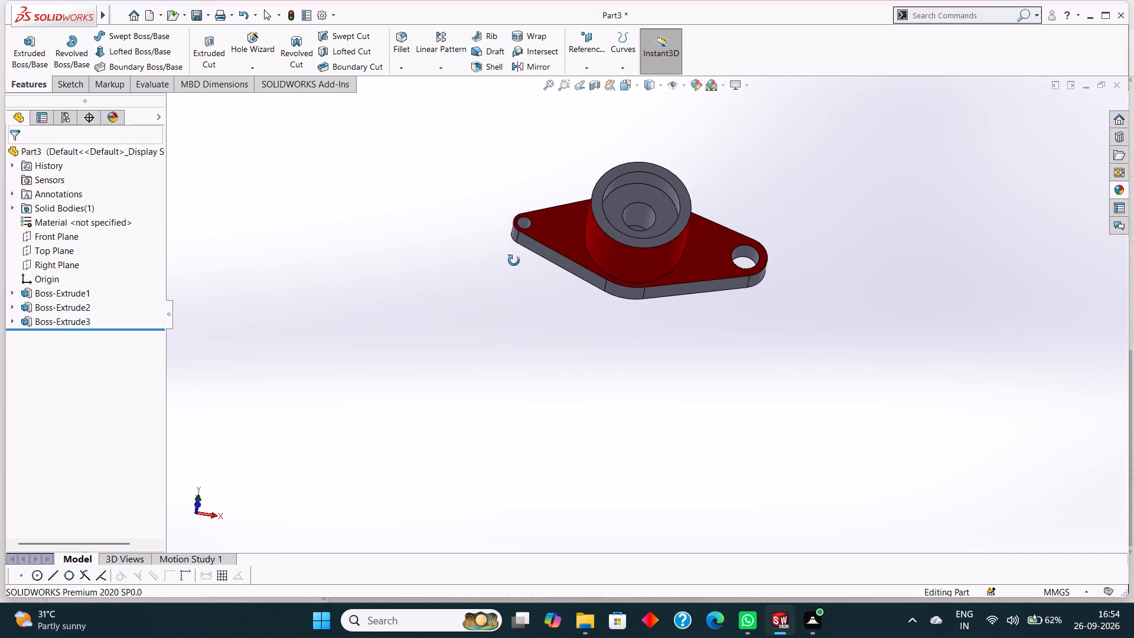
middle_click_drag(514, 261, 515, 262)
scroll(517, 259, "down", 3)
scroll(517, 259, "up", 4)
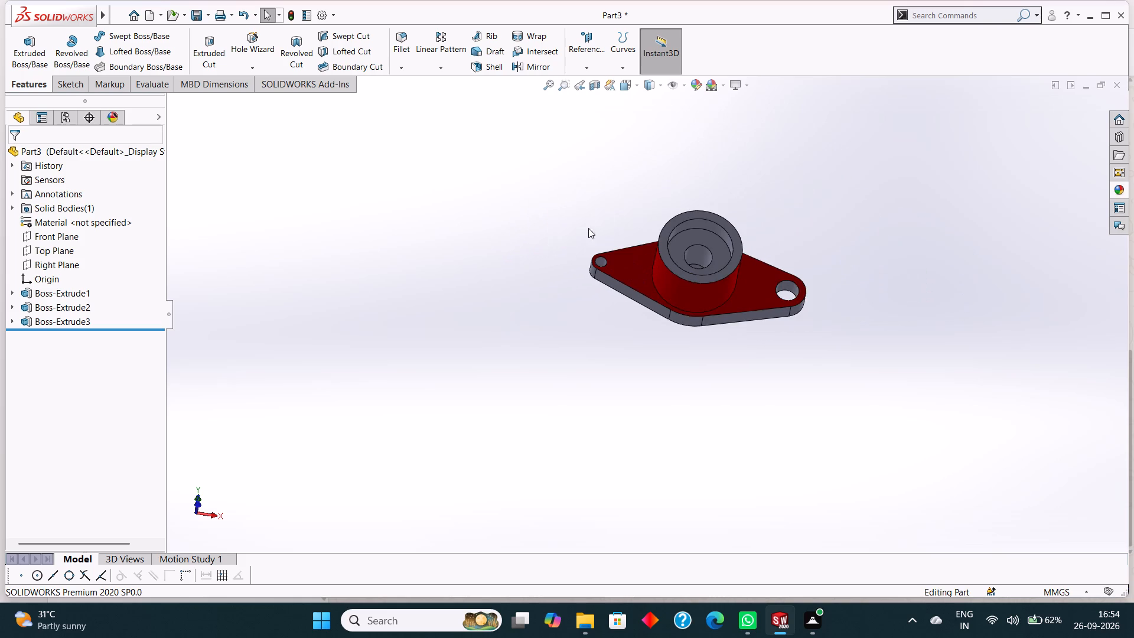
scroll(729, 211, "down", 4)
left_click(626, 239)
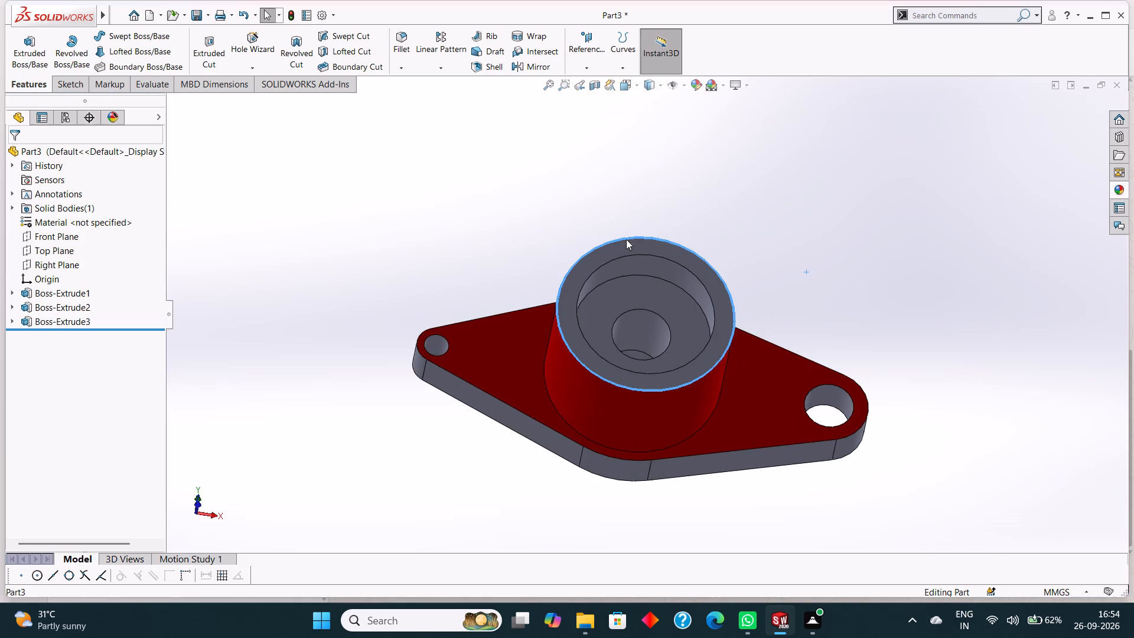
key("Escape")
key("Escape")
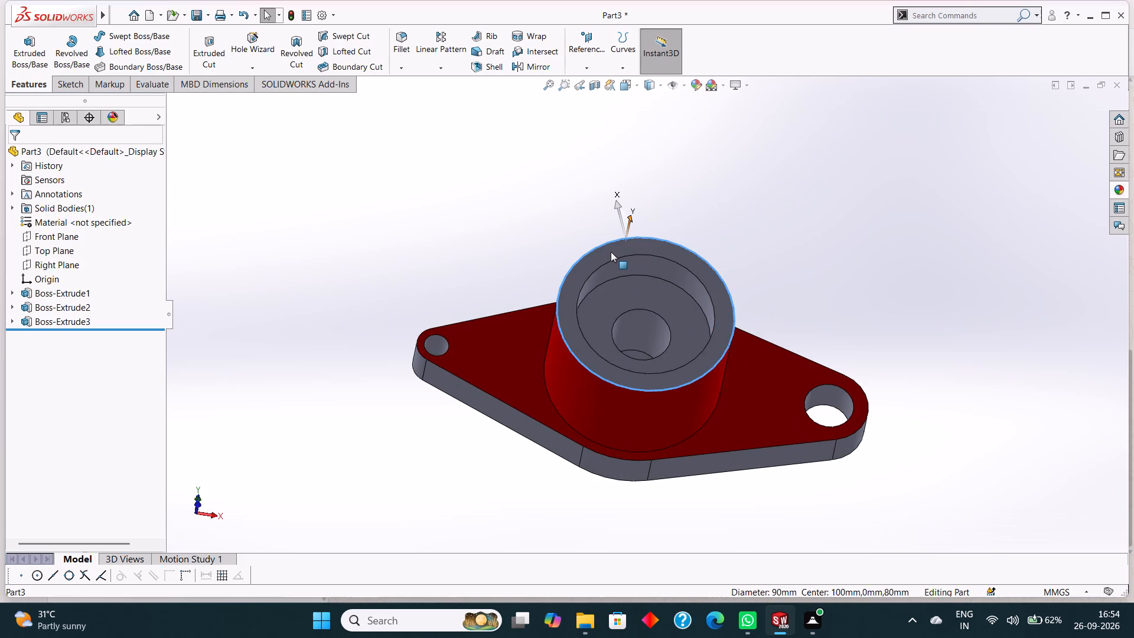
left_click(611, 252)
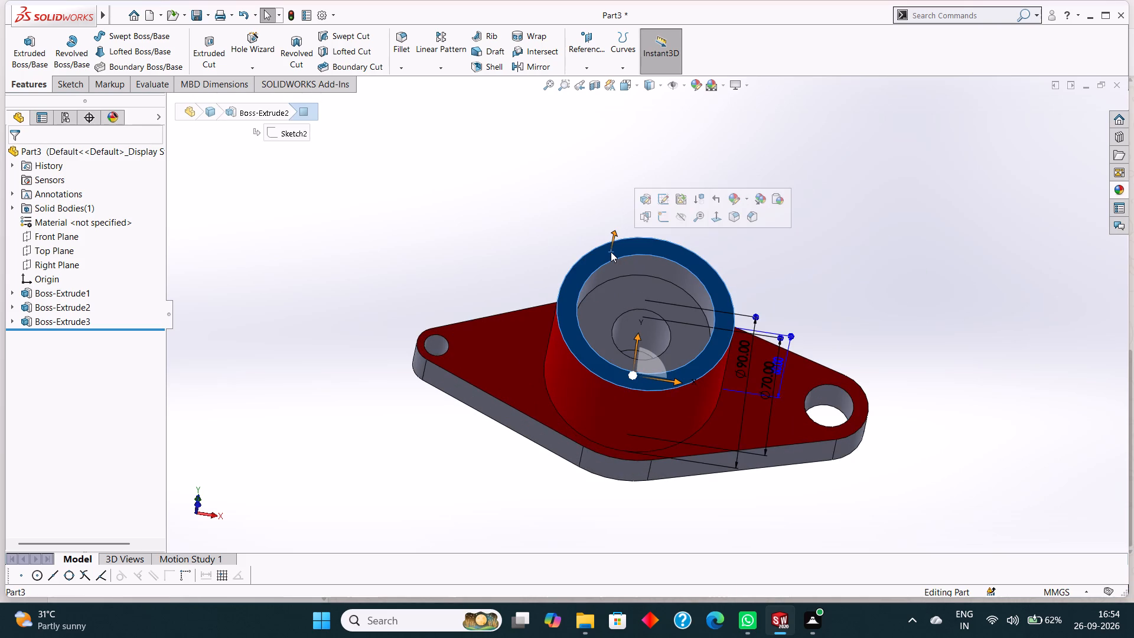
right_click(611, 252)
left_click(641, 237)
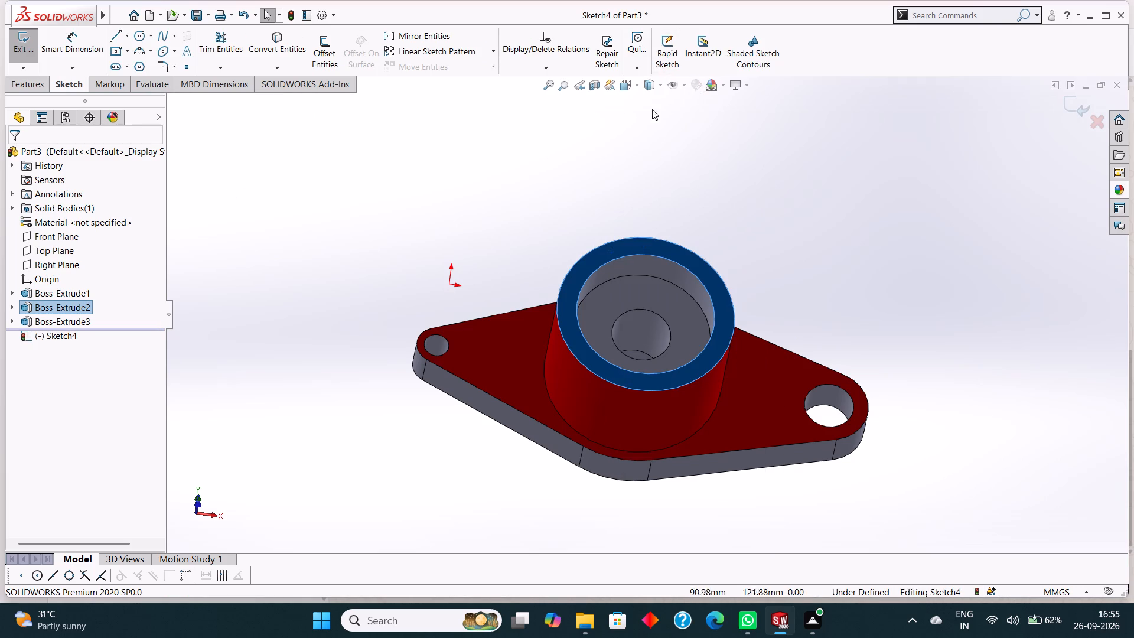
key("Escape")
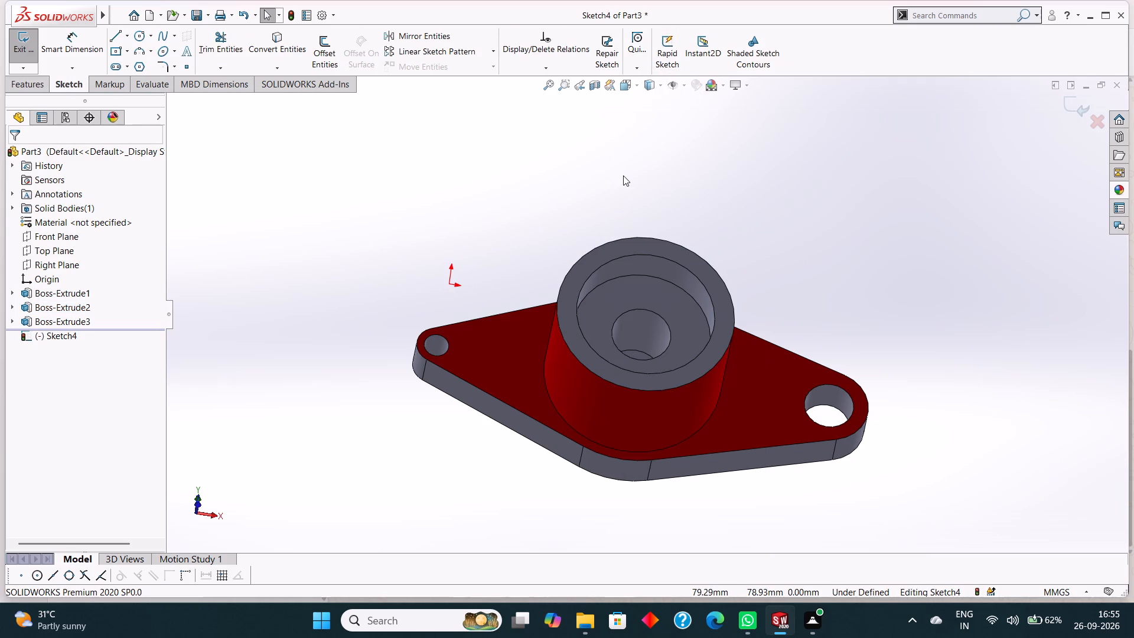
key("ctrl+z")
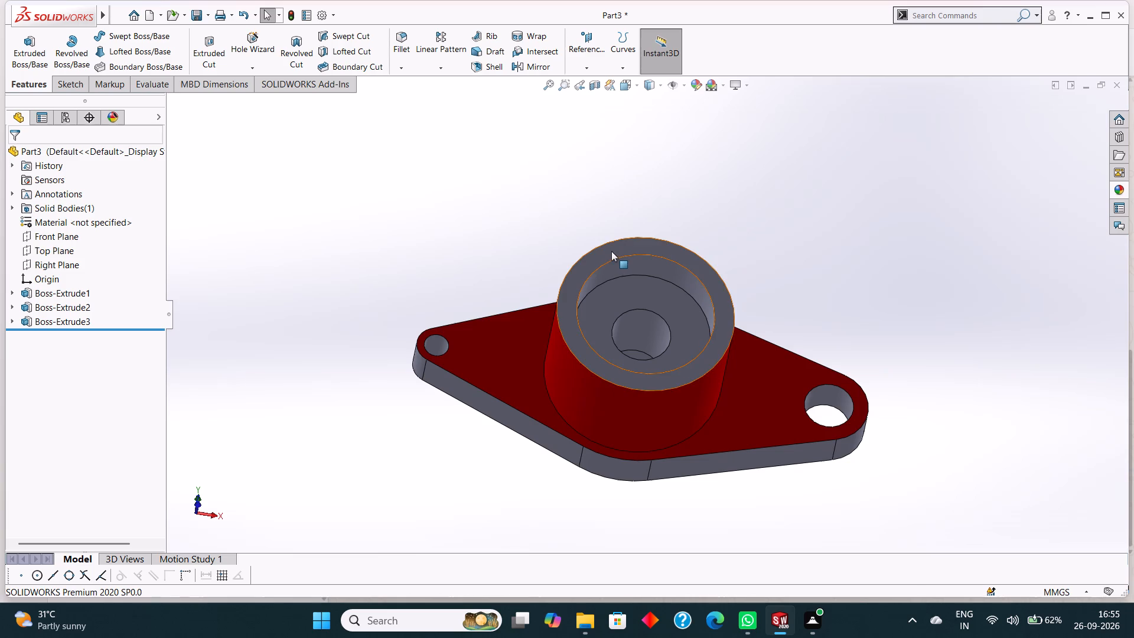
Apply a bright green colour appearance to the flat annular top face of the ring boss.
scroll(611, 251, "down", 6)
left_click(607, 279)
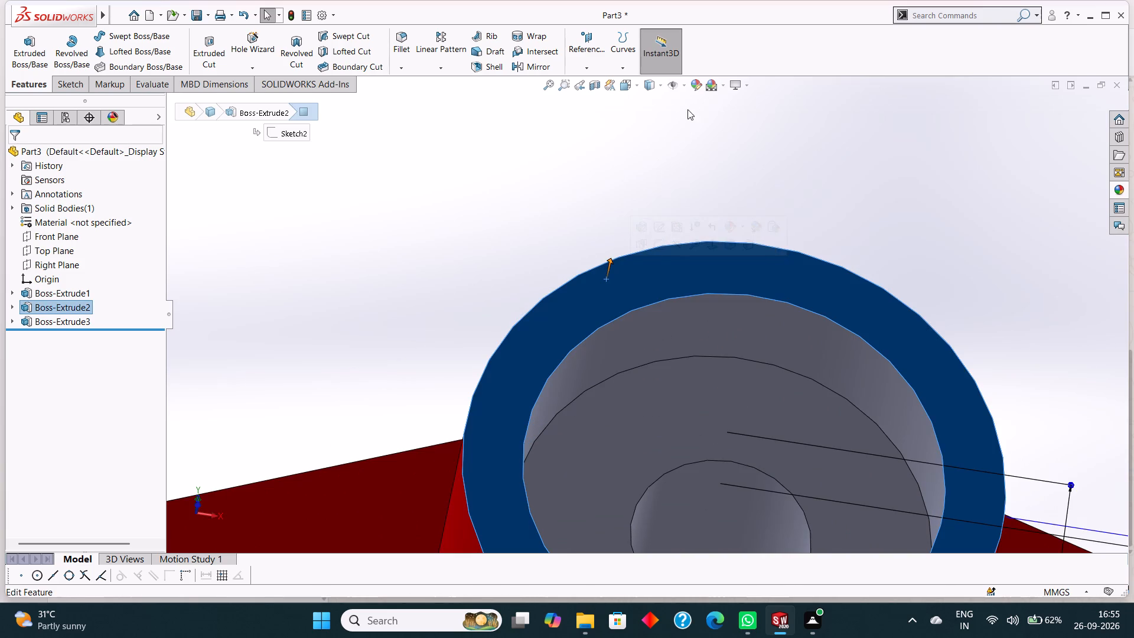
left_click(698, 82)
scroll(673, 145, "up", 3)
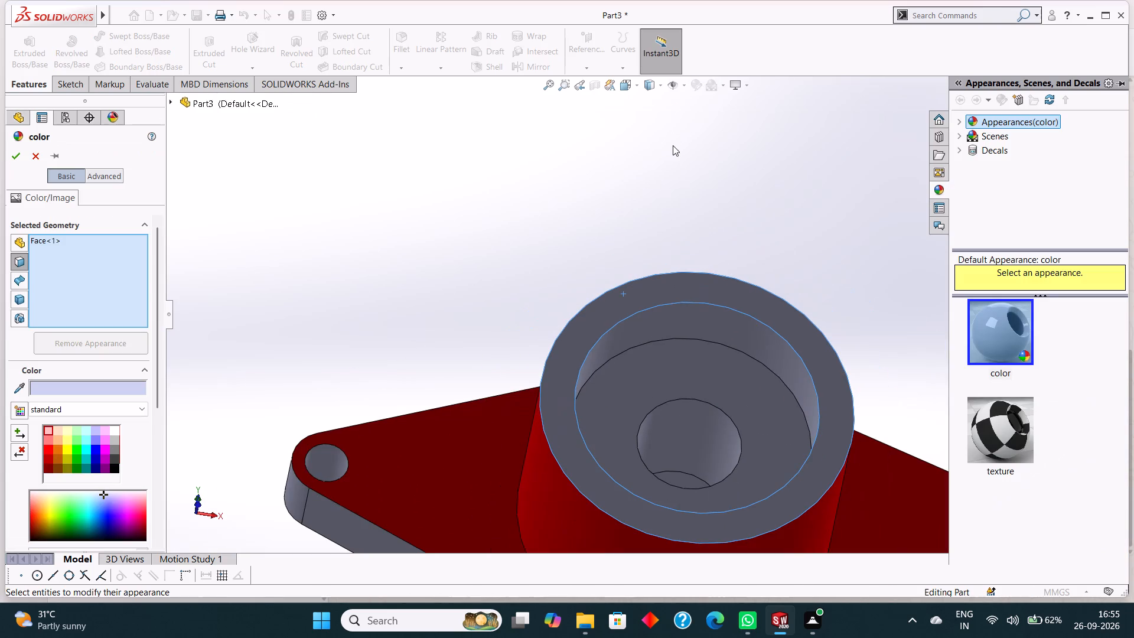
left_click(58, 388)
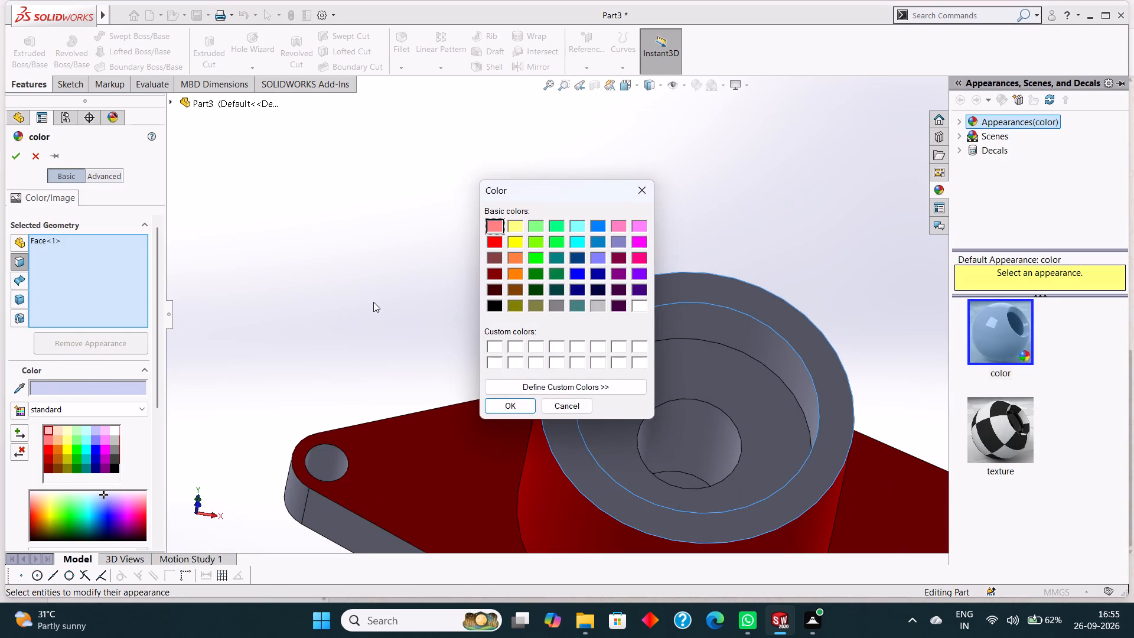
left_click(535, 243)
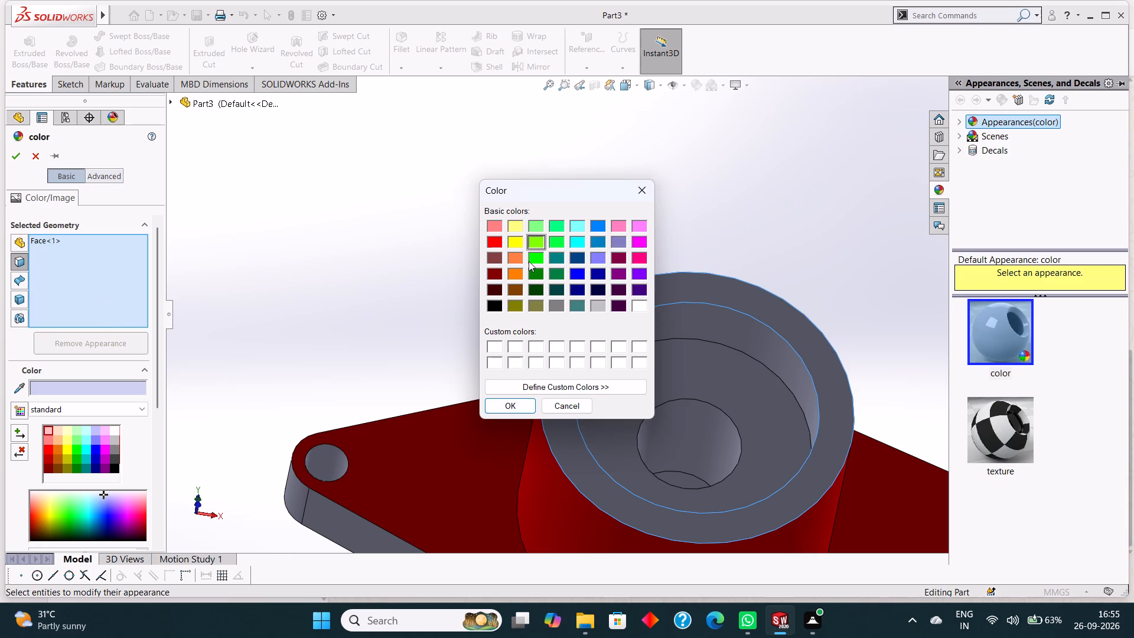
left_click(533, 258)
left_click(502, 404)
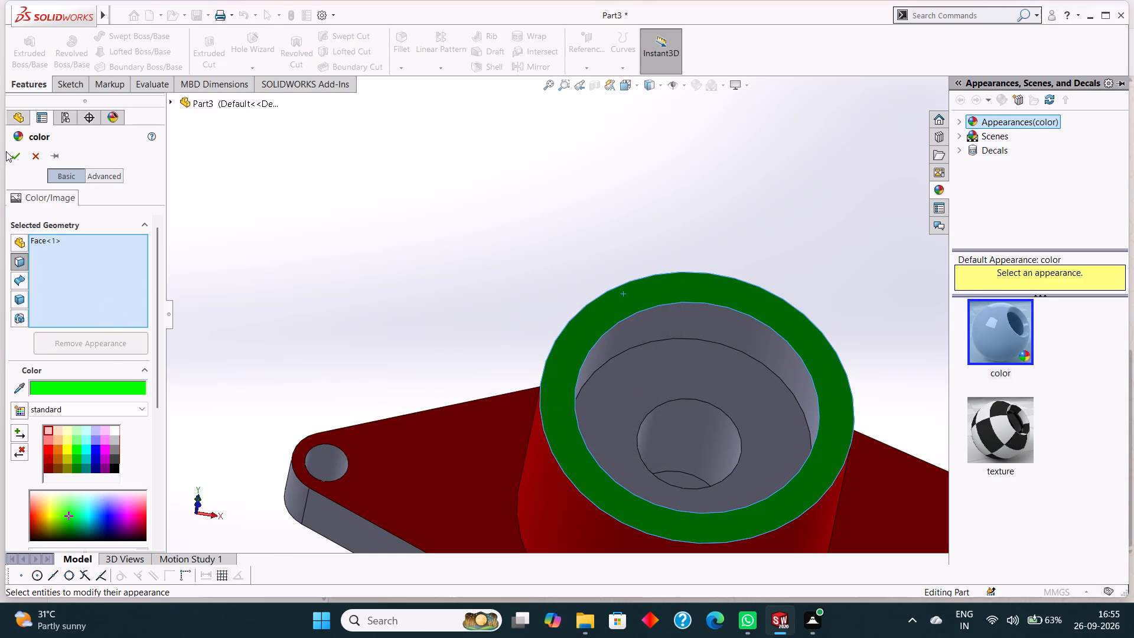
left_click(10, 155)
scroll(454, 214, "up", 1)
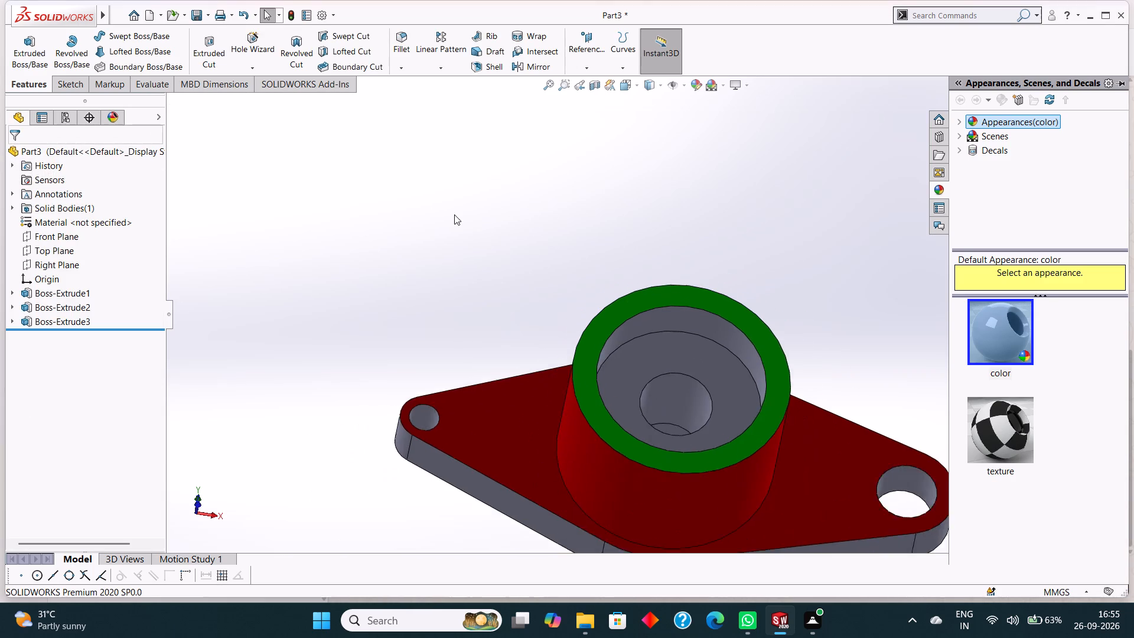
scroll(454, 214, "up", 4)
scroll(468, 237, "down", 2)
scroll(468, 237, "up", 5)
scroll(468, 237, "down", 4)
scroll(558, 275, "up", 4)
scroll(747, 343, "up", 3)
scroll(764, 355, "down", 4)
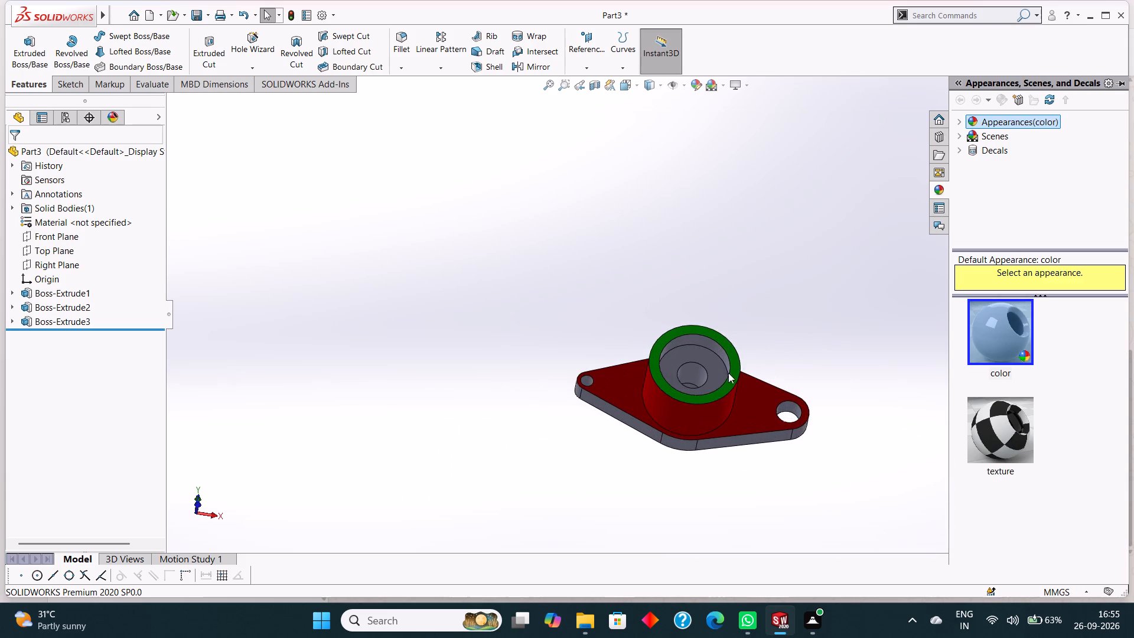
Apply a yellow colour appearance to the two inner cylindrical faces of the stepped ring boss.
scroll(705, 403, "down", 7)
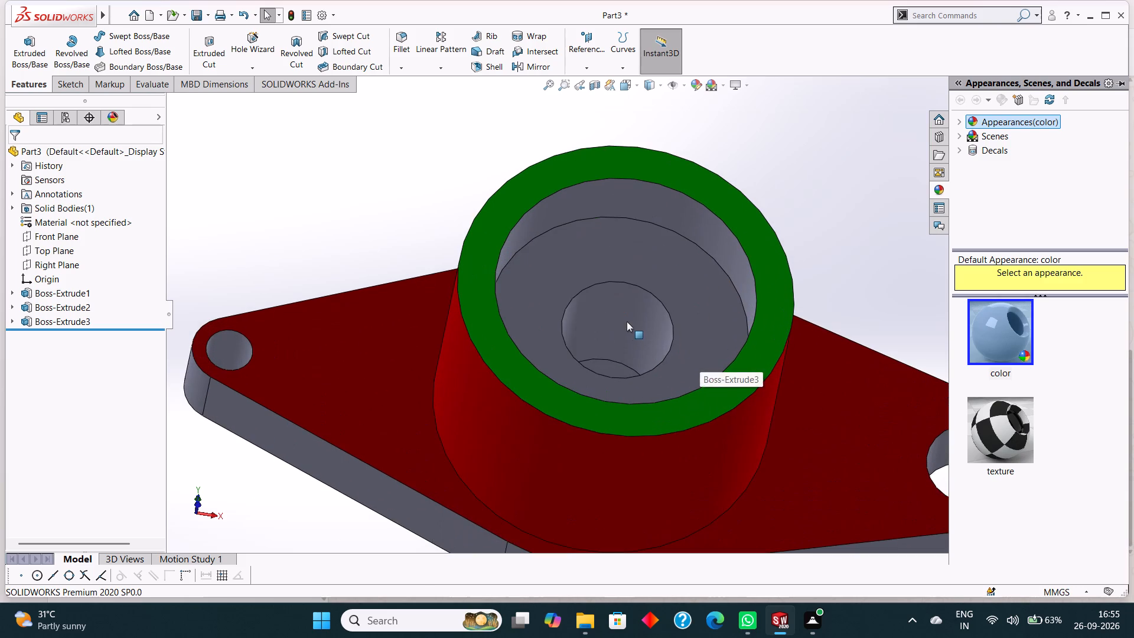
left_click(626, 321)
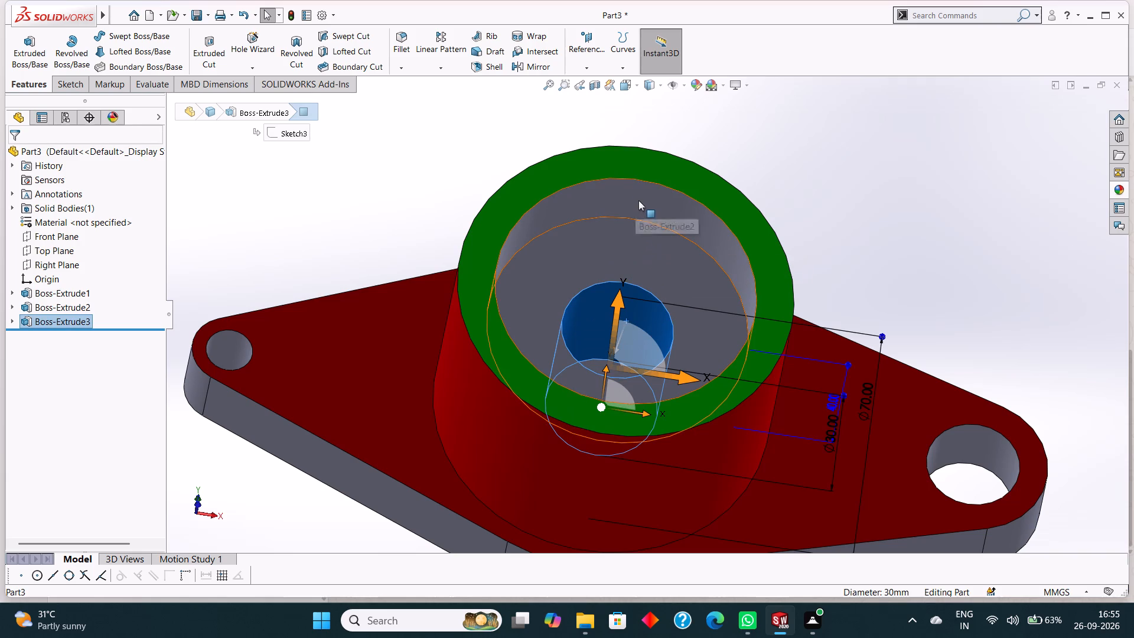
left_click(634, 199, "ctrl")
scroll(634, 198, "up", 4)
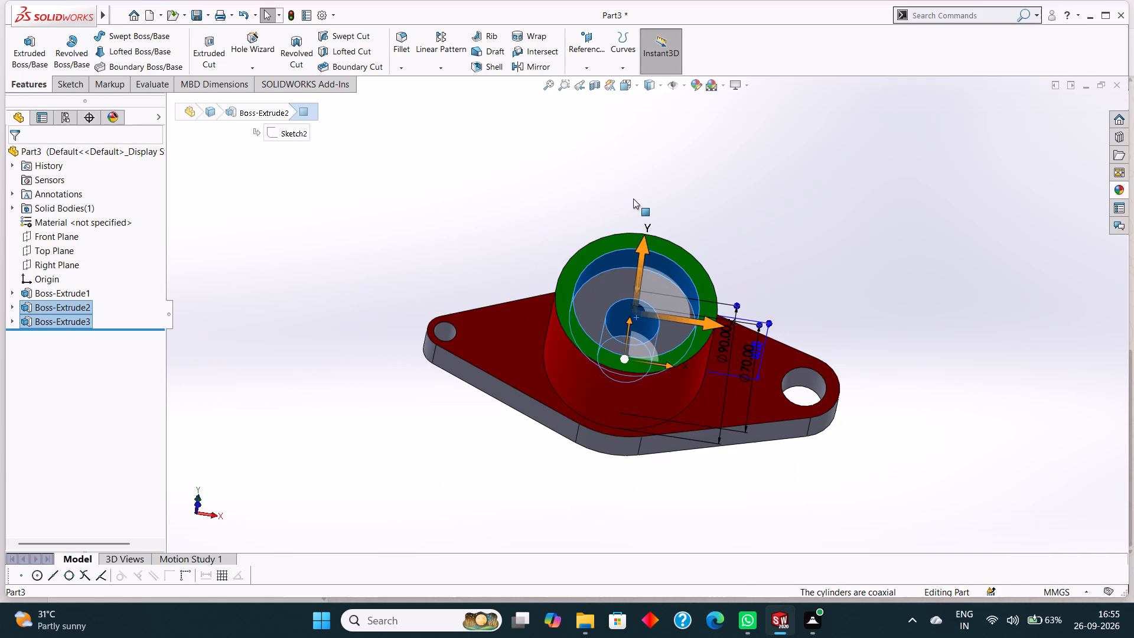
left_click(698, 82)
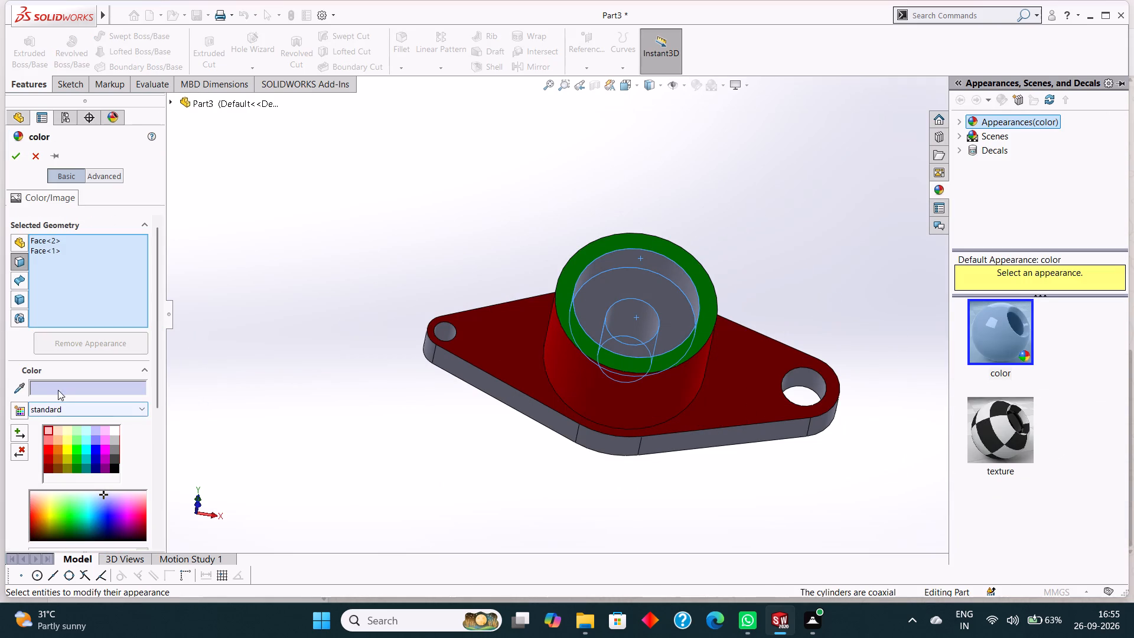
left_click(56, 388)
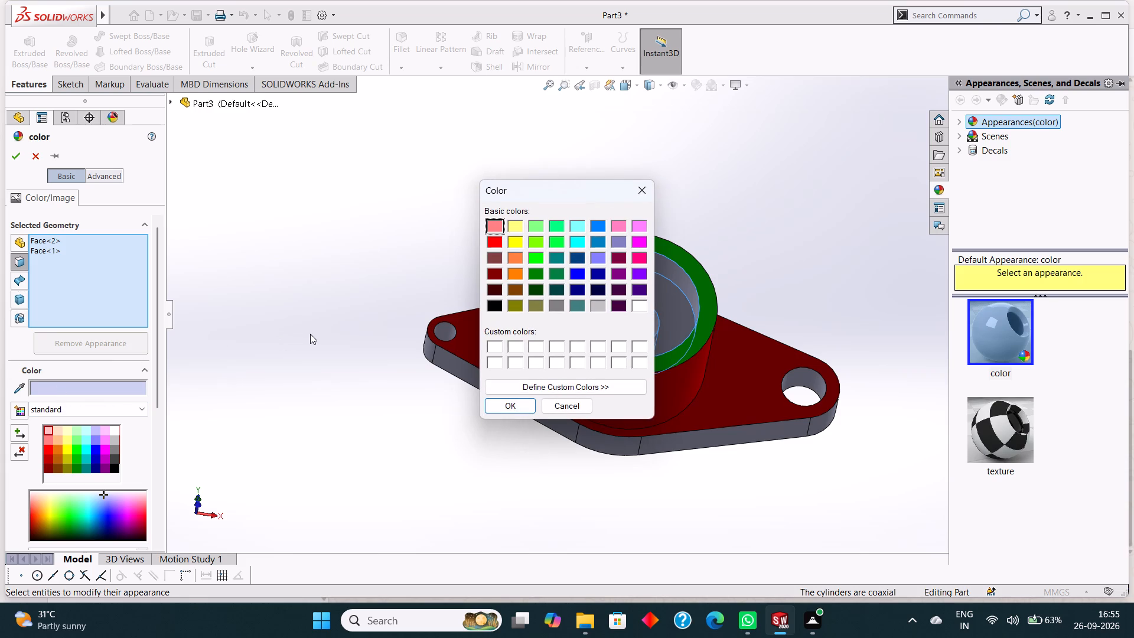
left_click(516, 242)
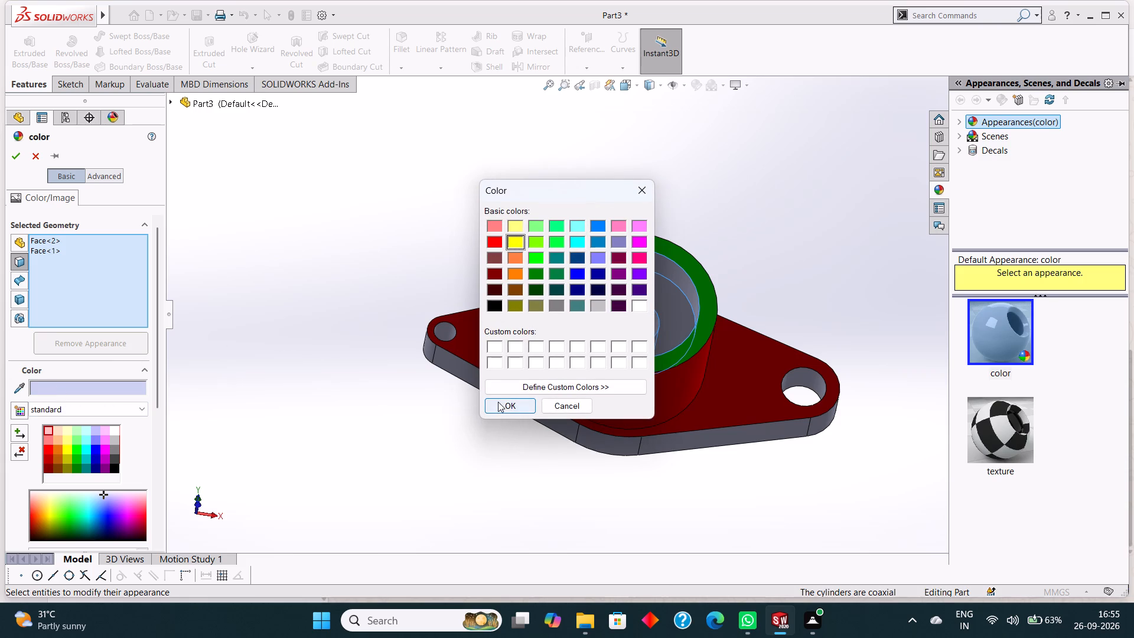
left_click(498, 402)
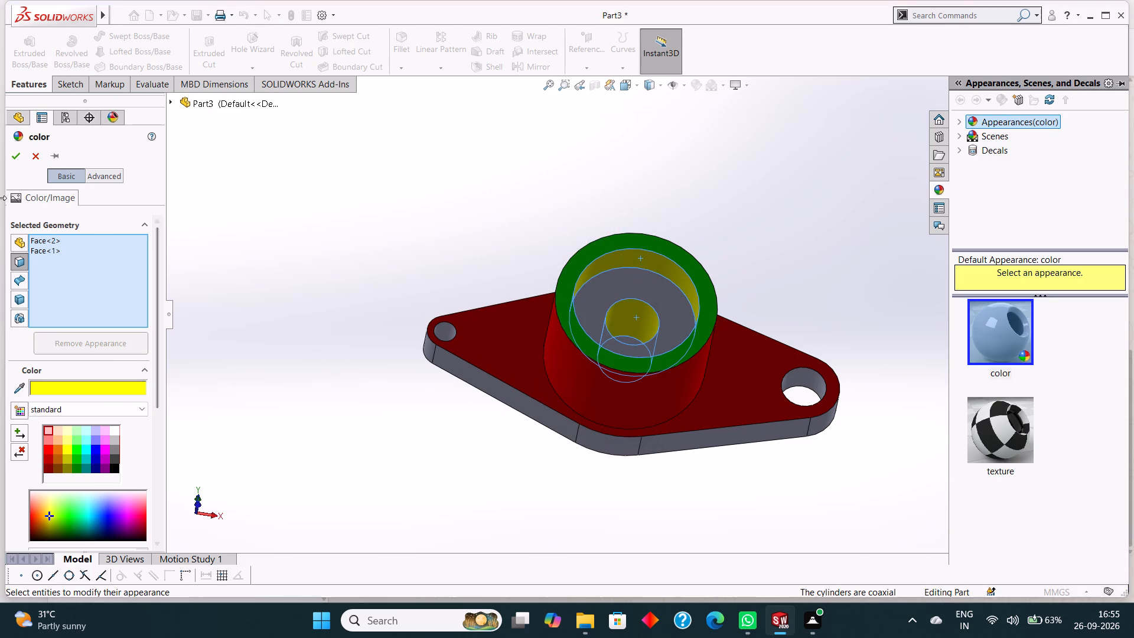
left_click(19, 162)
Apply a light violet-blue colour appearance to the circular floor face at the bottom of the boss's central bore.
scroll(379, 389, "down", 2)
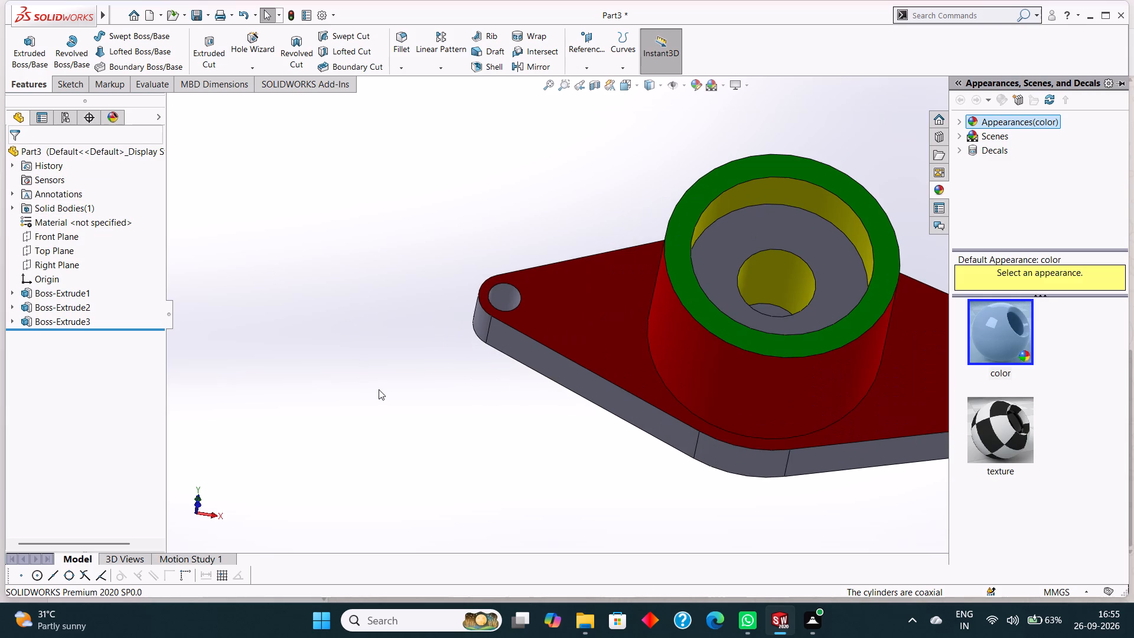
scroll(382, 390, "up", 4)
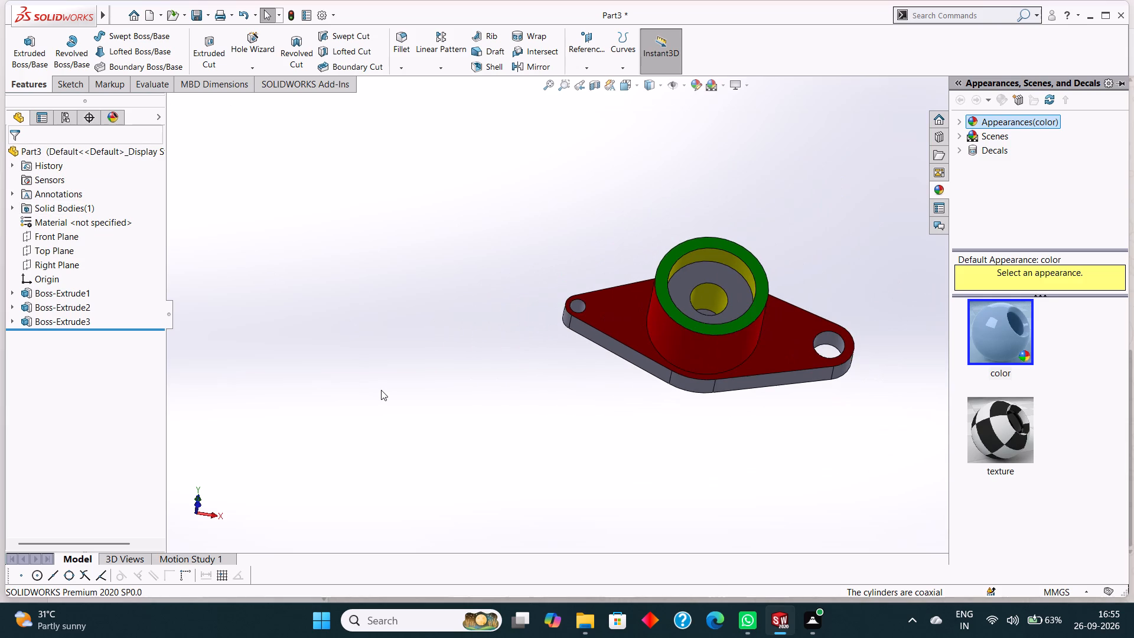
middle_click_drag(774, 195, 774, 216)
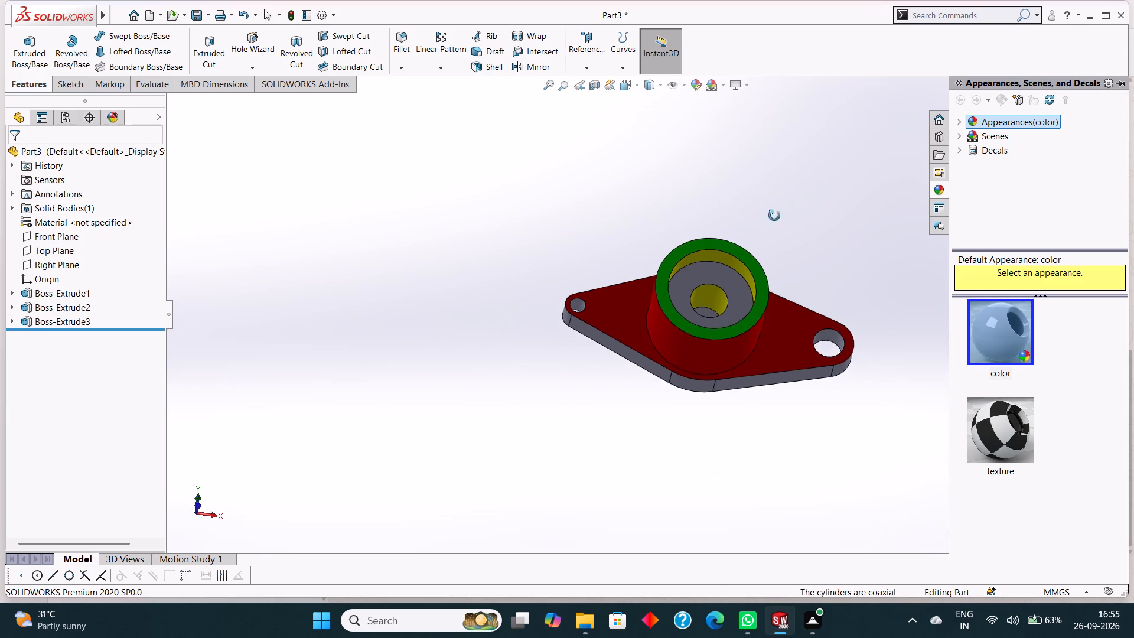
middle_click_drag(774, 216, 775, 291)
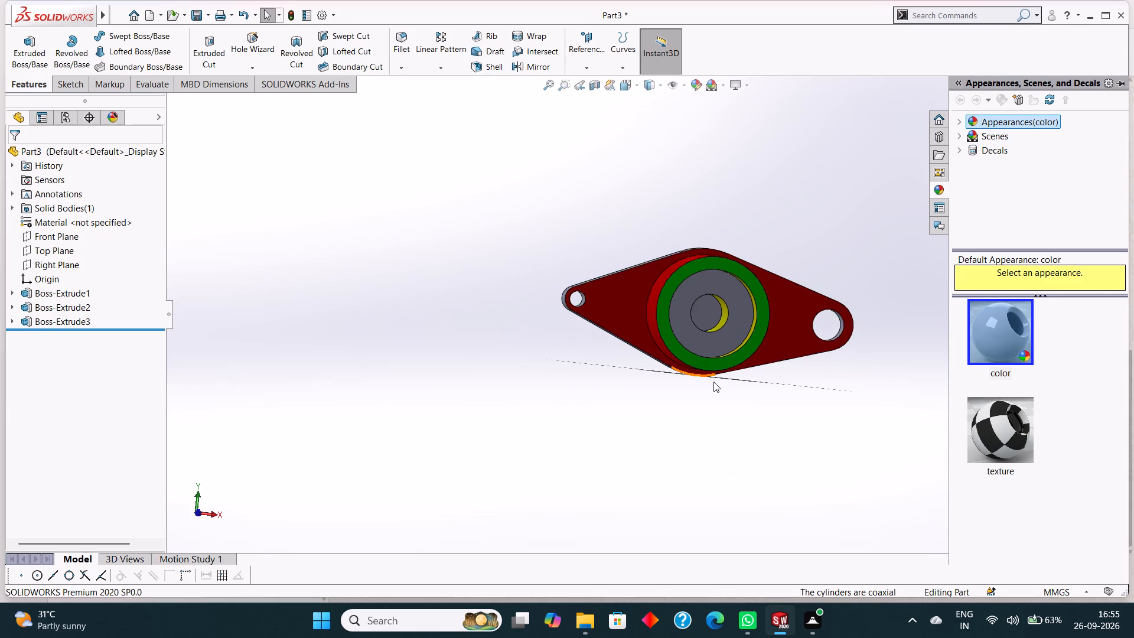
scroll(713, 382, "down", 3)
left_click(686, 256)
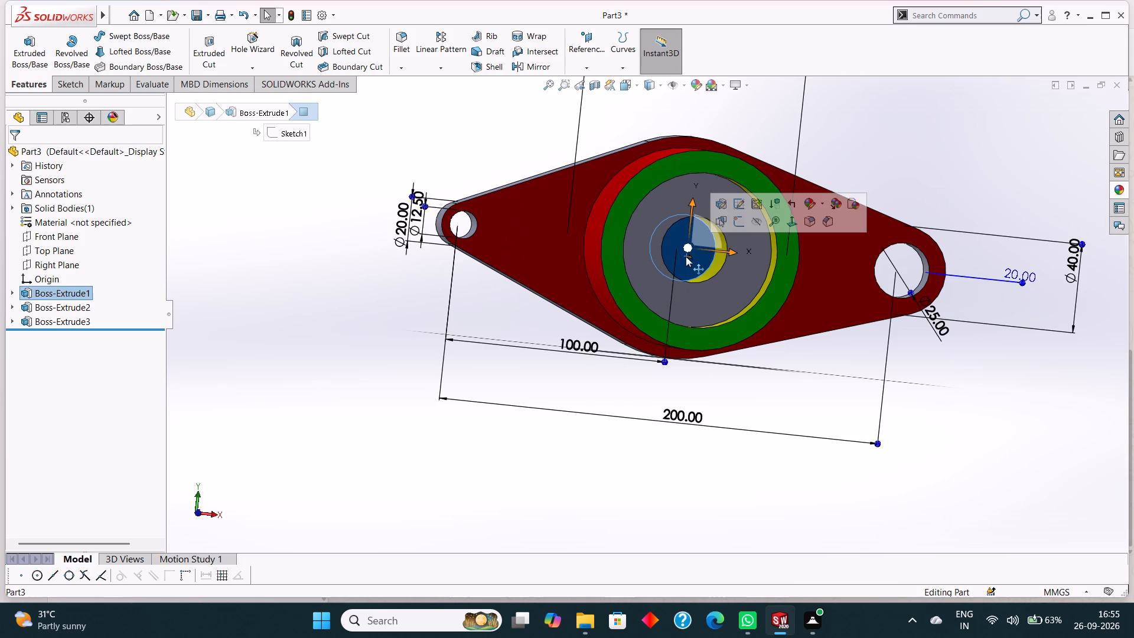
left_click(703, 84)
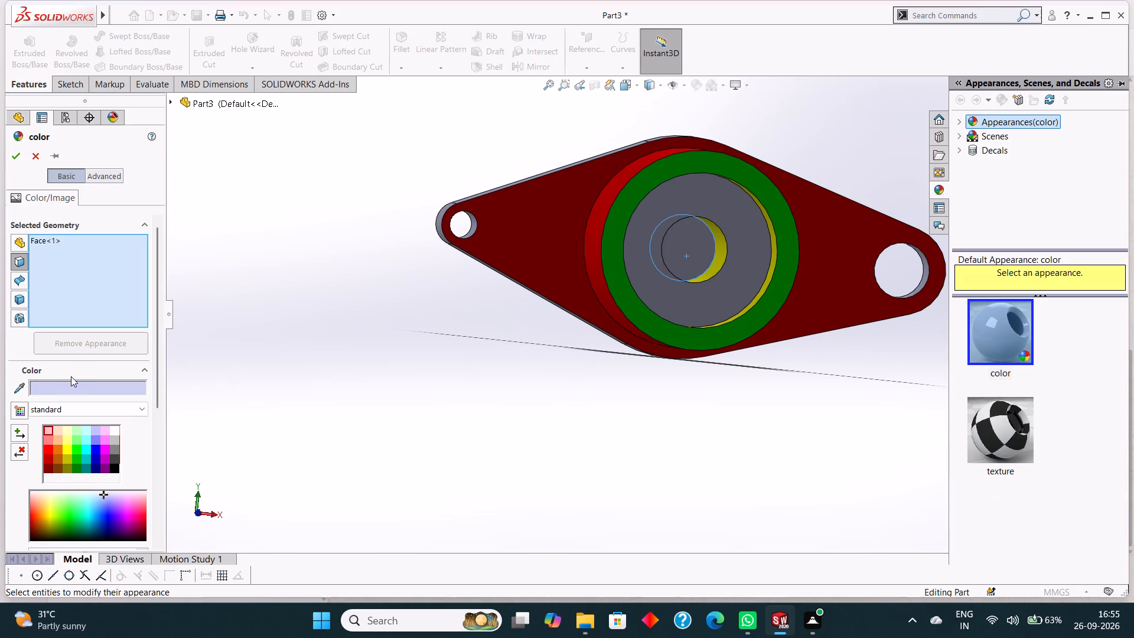
left_click(67, 391)
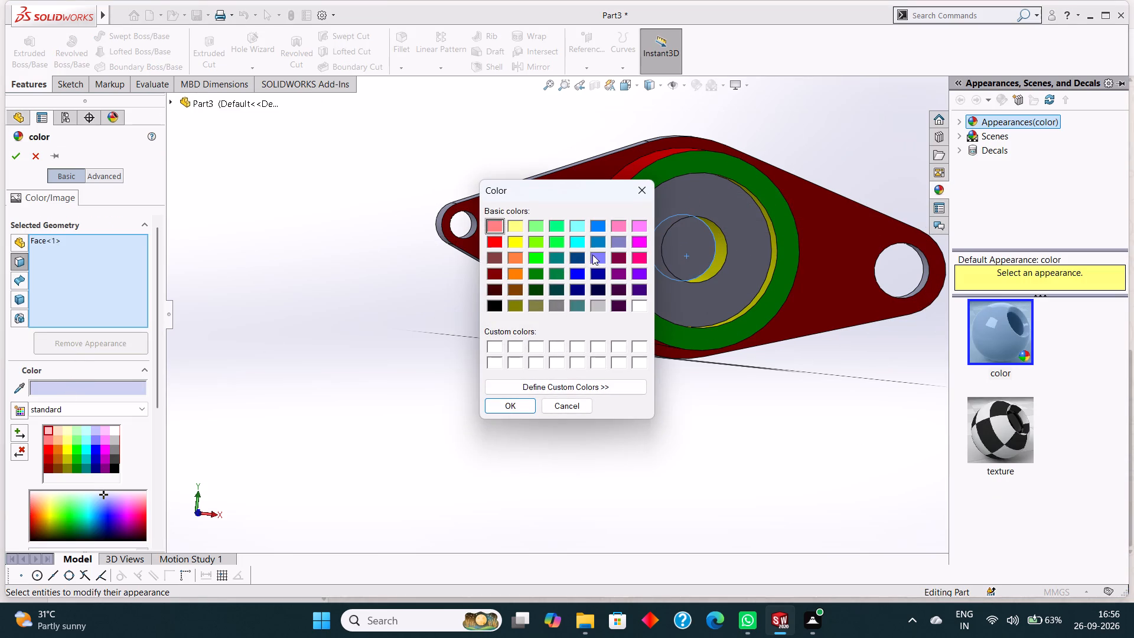
left_click(599, 256)
left_click(520, 398)
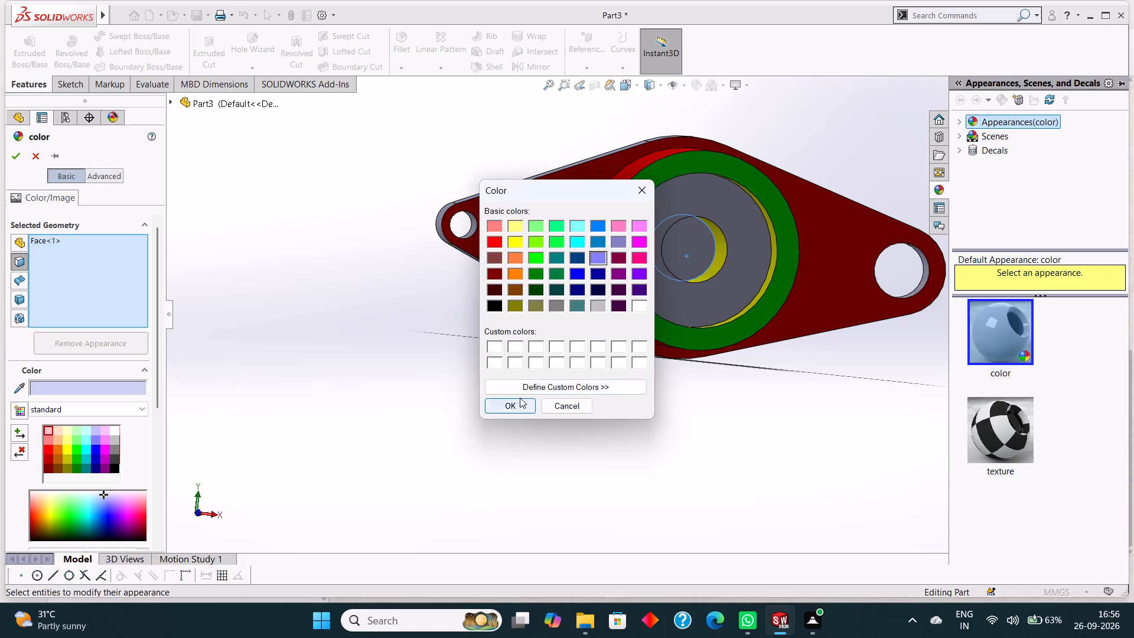
left_click(19, 157)
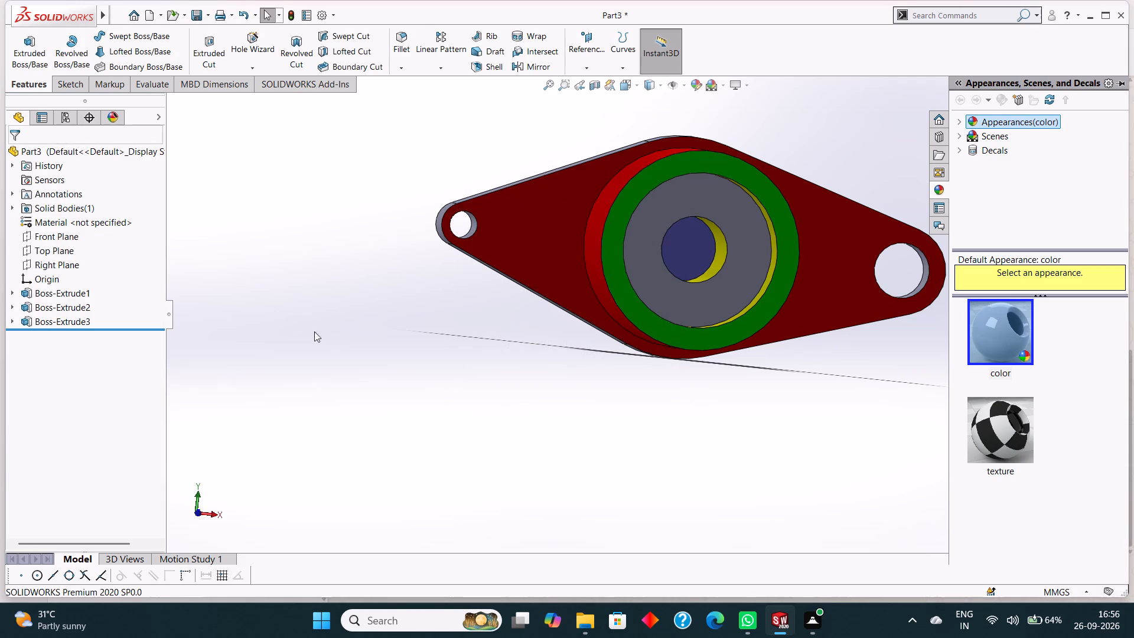
left_click(344, 359)
Apply a bright green colour appearance to the four flat side faces around the plate's edge.
middle_click_drag(560, 443, 559, 358)
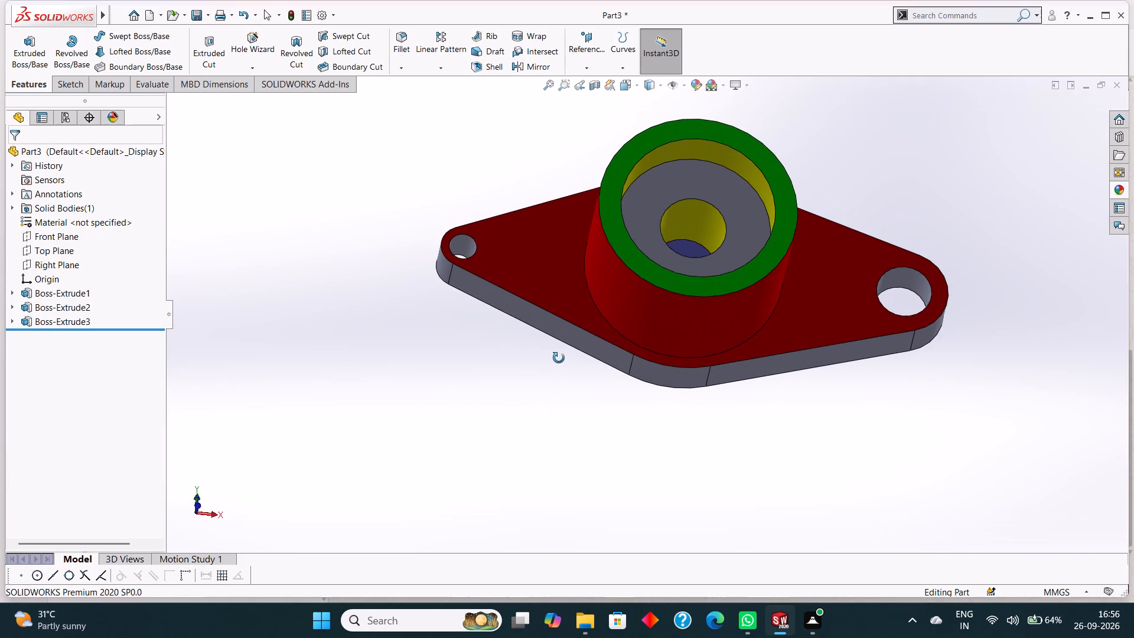
middle_click_drag(559, 358, 557, 236)
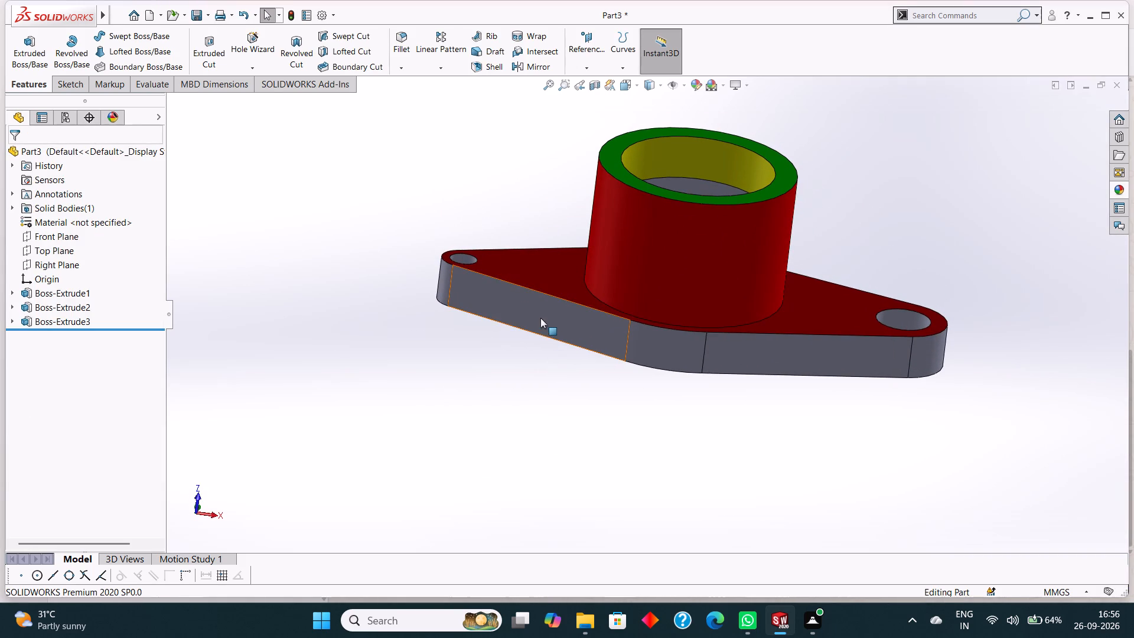
left_click(540, 318)
left_click(778, 347, "ctrl")
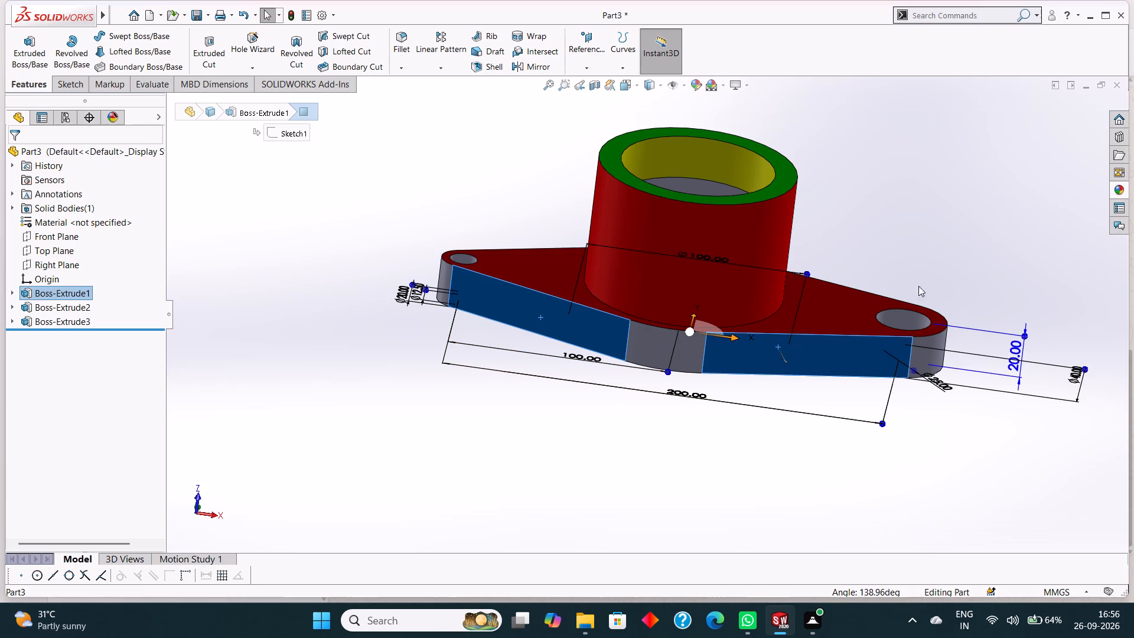
middle_click_drag(940, 199, 780, 448)
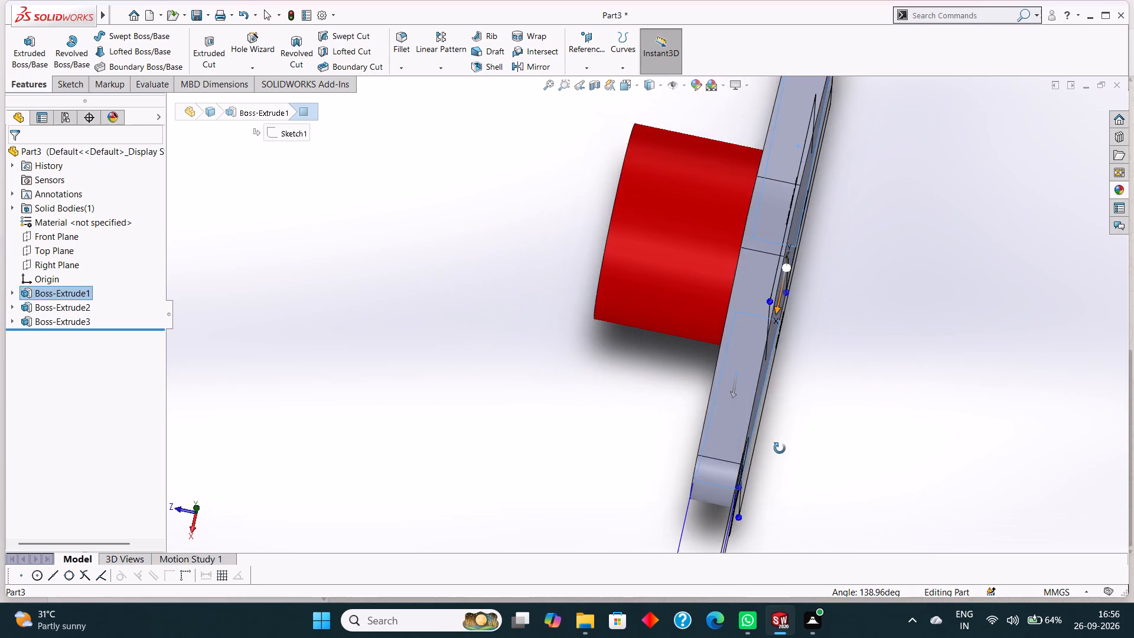
middle_click_drag(780, 448, 799, 450)
left_click(752, 397)
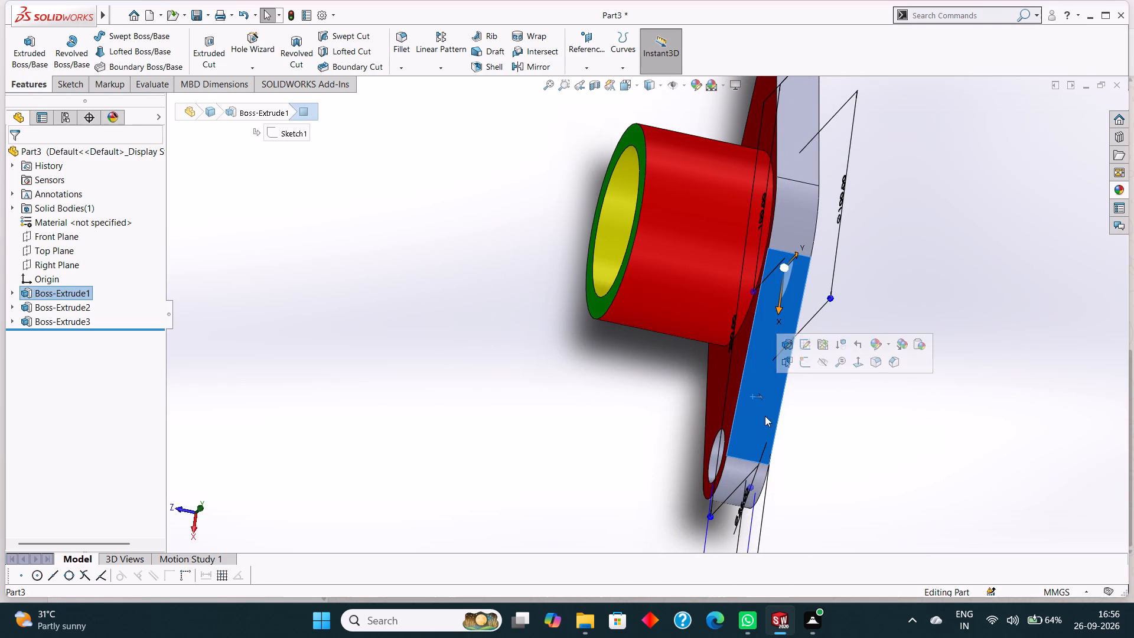
middle_click_drag(839, 487, 946, 398)
scroll(942, 403, "up", 1)
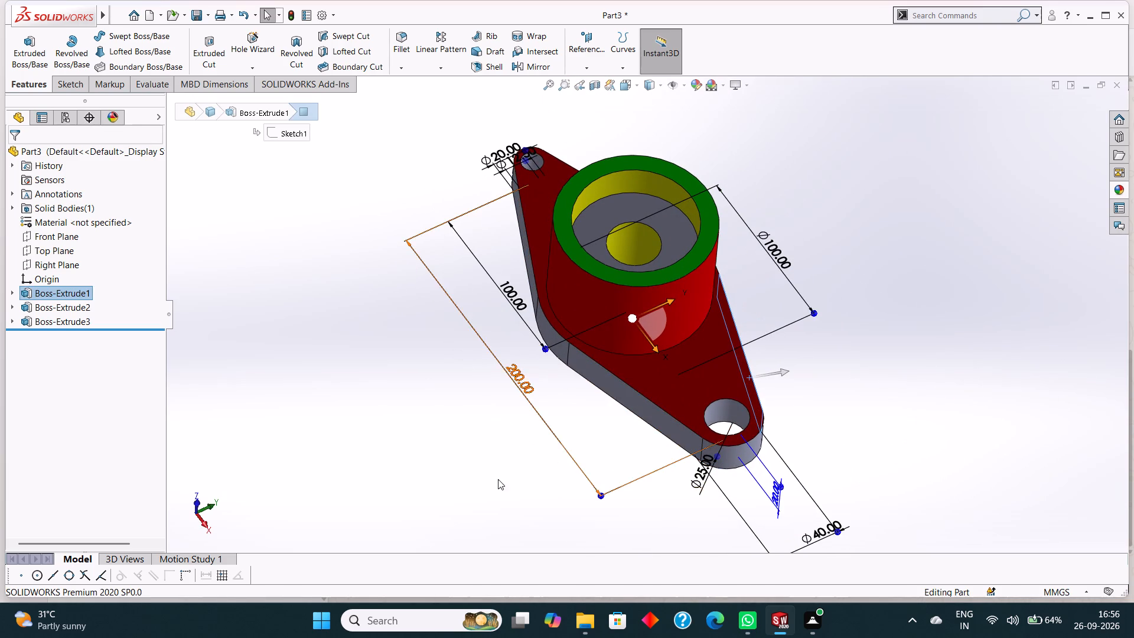
middle_click_drag(496, 481, 542, 432)
left_click(636, 377, "ctrl")
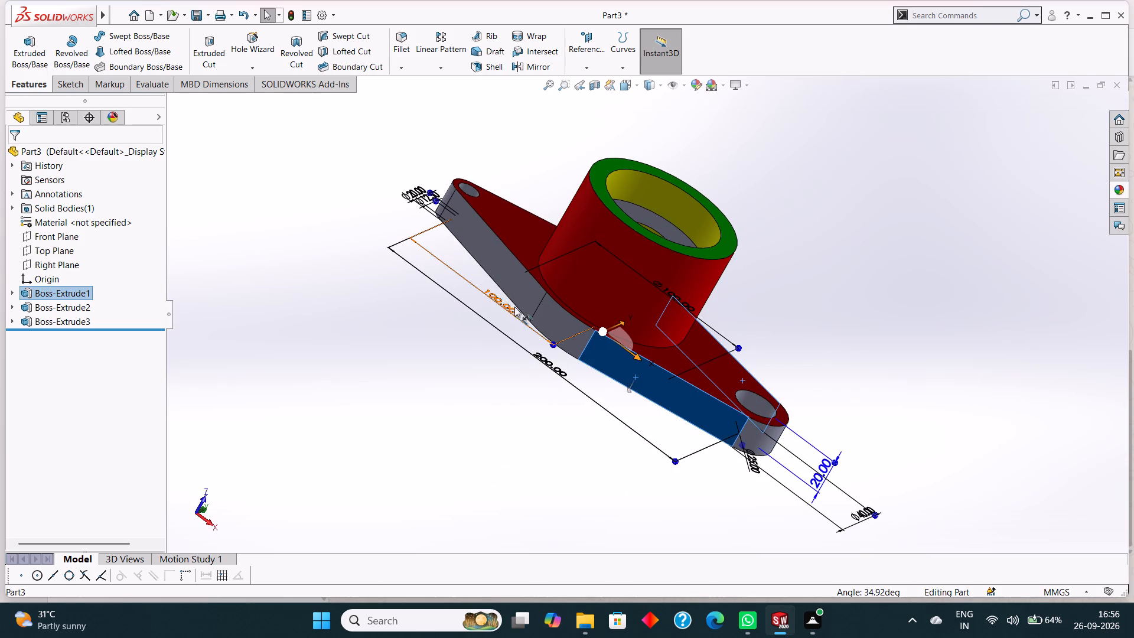
left_click(494, 263, "ctrl")
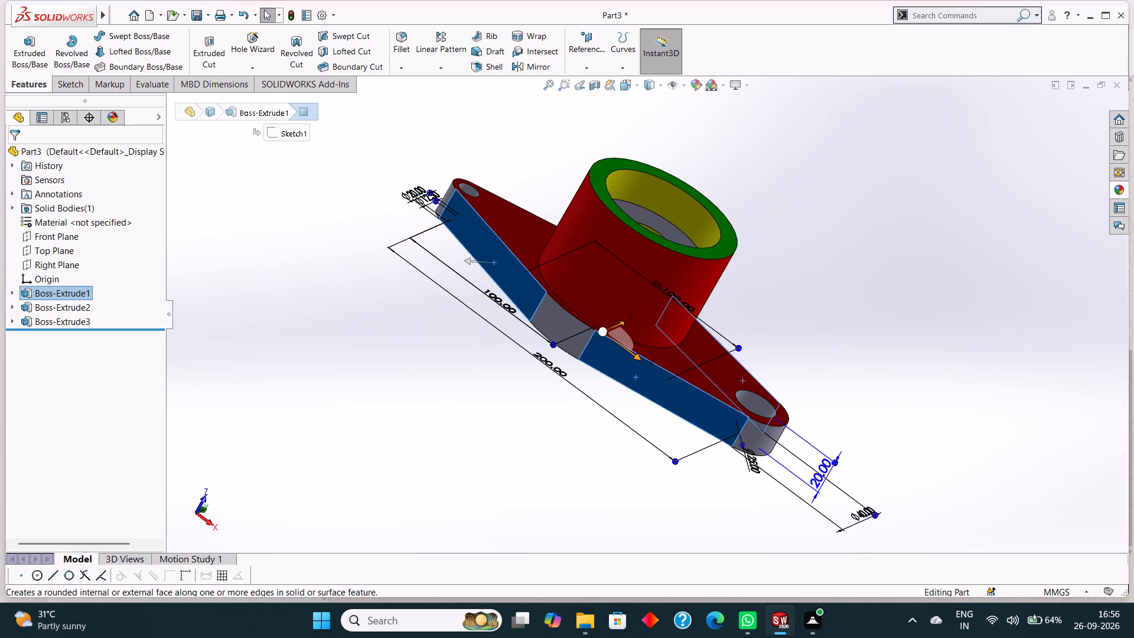
middle_click_drag(812, 125, 806, 141)
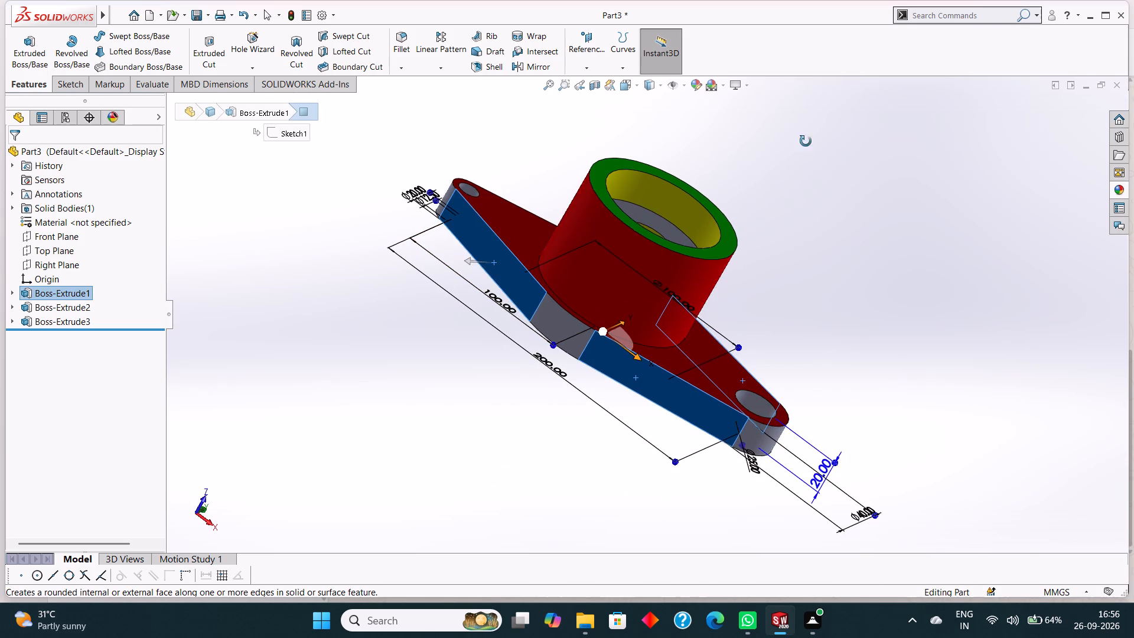
middle_click_drag(806, 141, 679, 300)
left_click(702, 121, "ctrl")
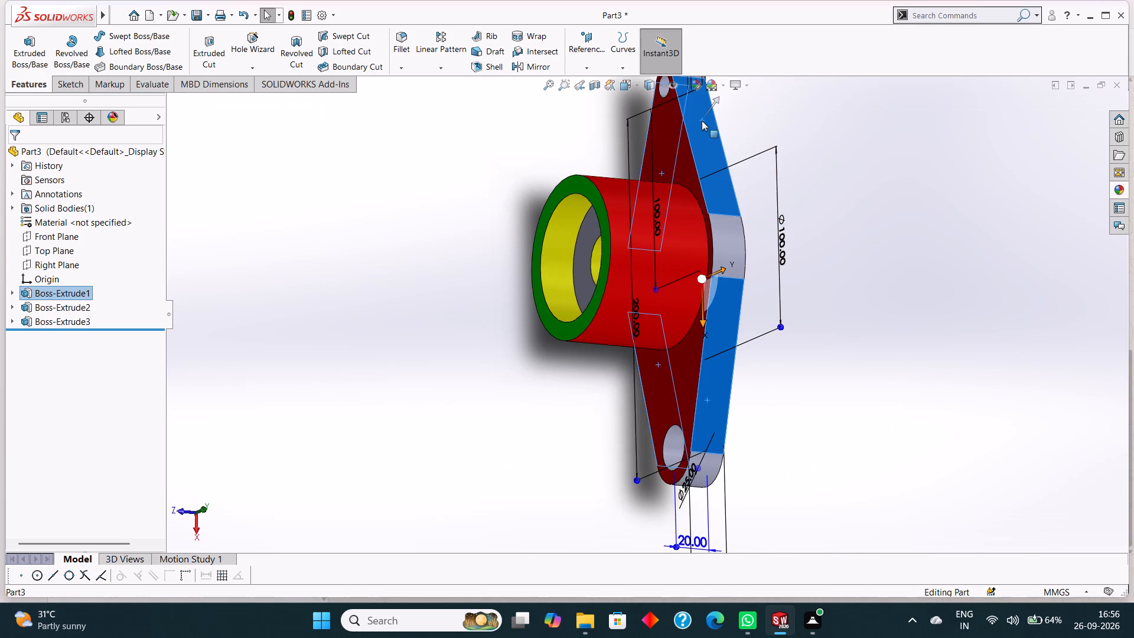
middle_click_drag(893, 263, 912, 278)
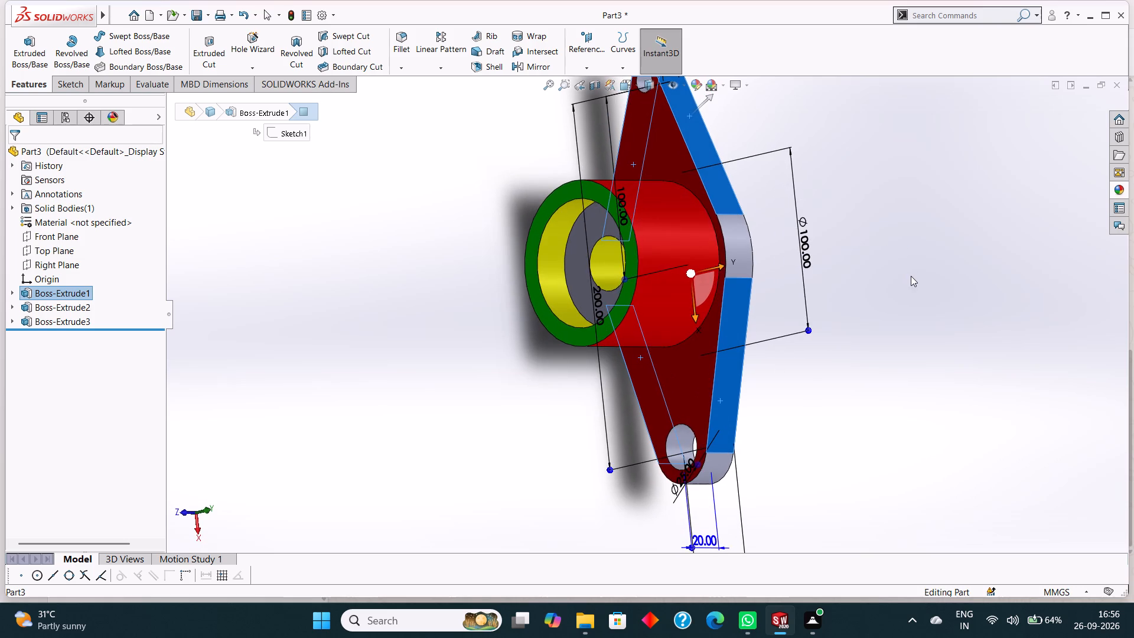
scroll(910, 274, "up", 3)
left_click(695, 83)
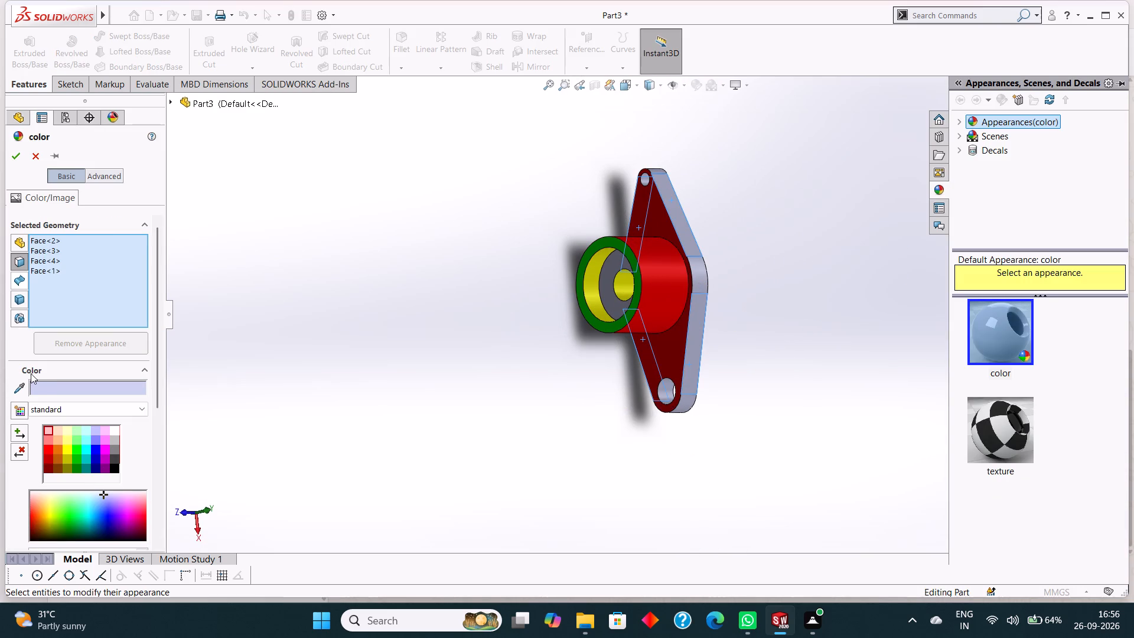
left_click(35, 385)
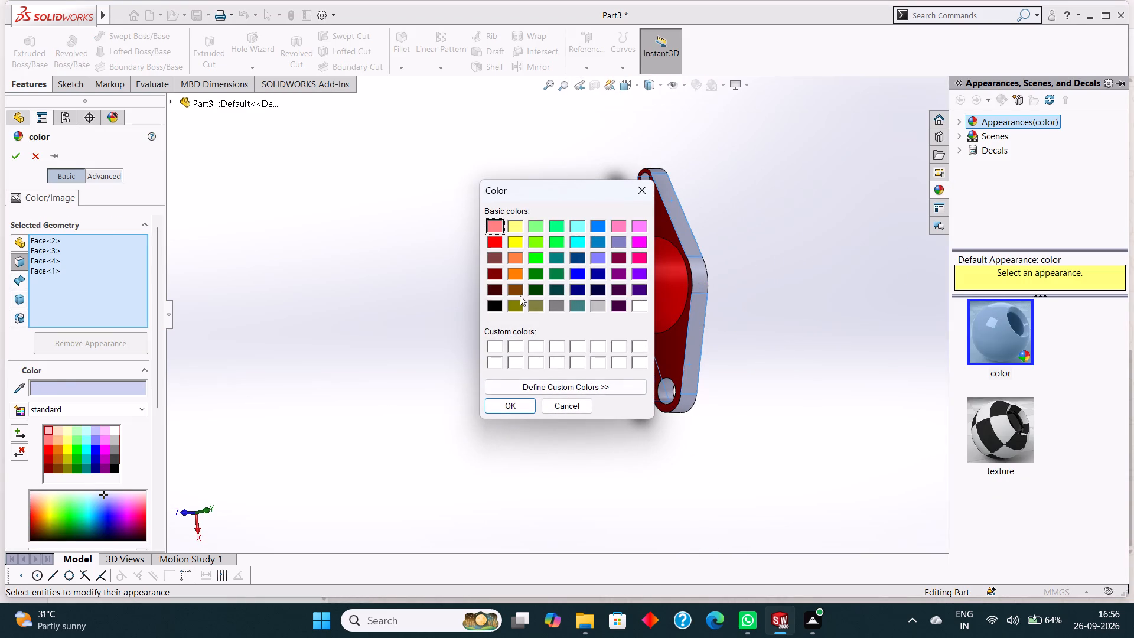
left_click(536, 257)
left_click(507, 412)
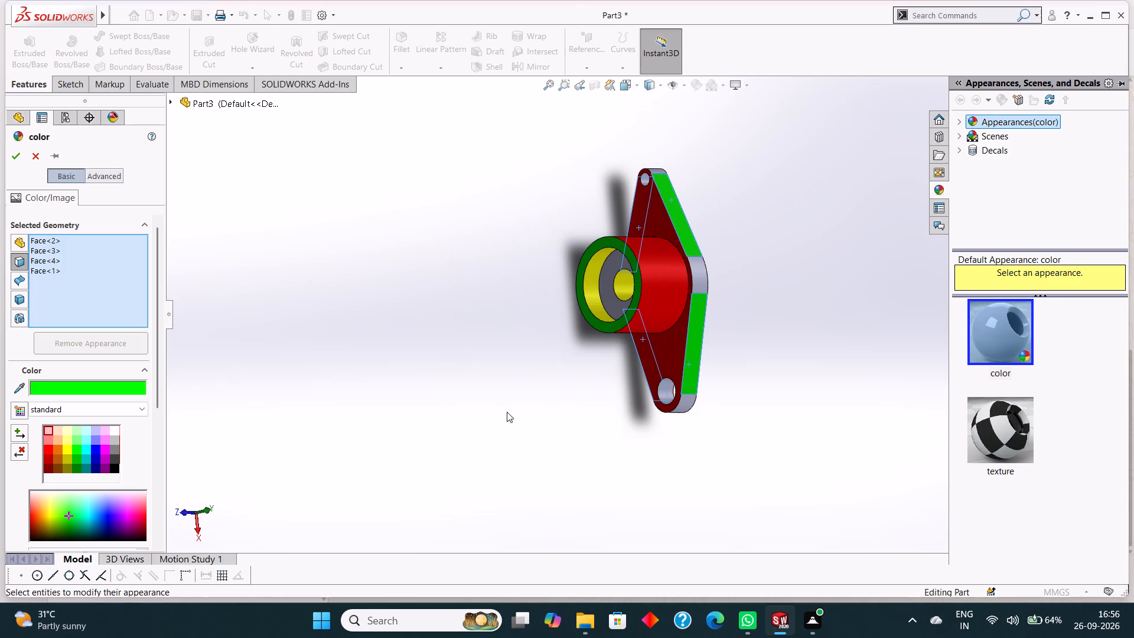
left_click(18, 157)
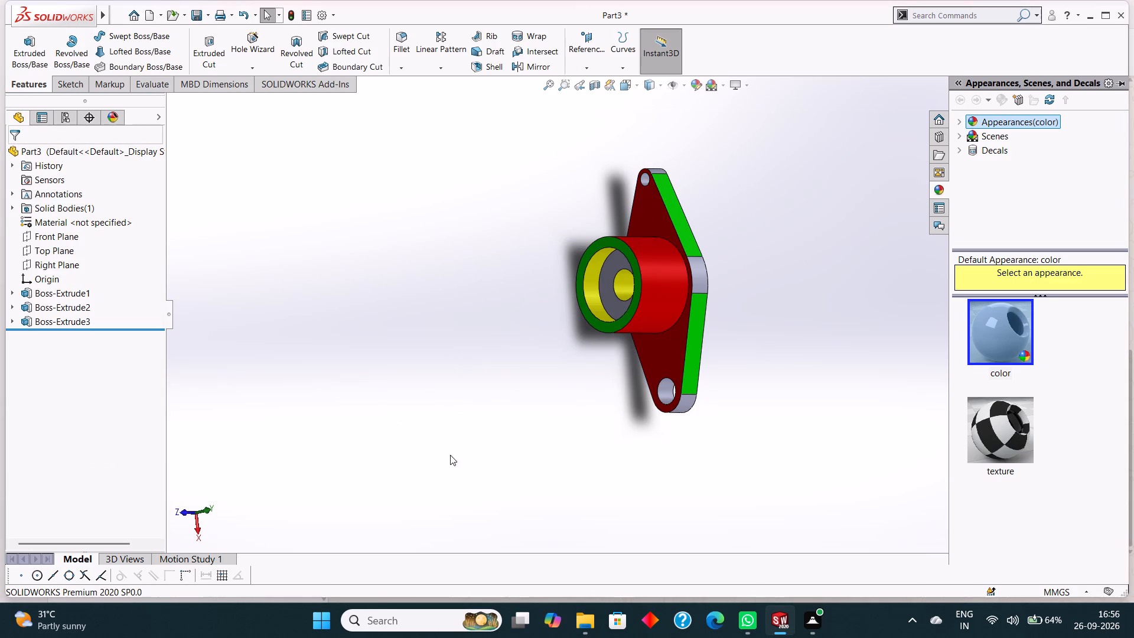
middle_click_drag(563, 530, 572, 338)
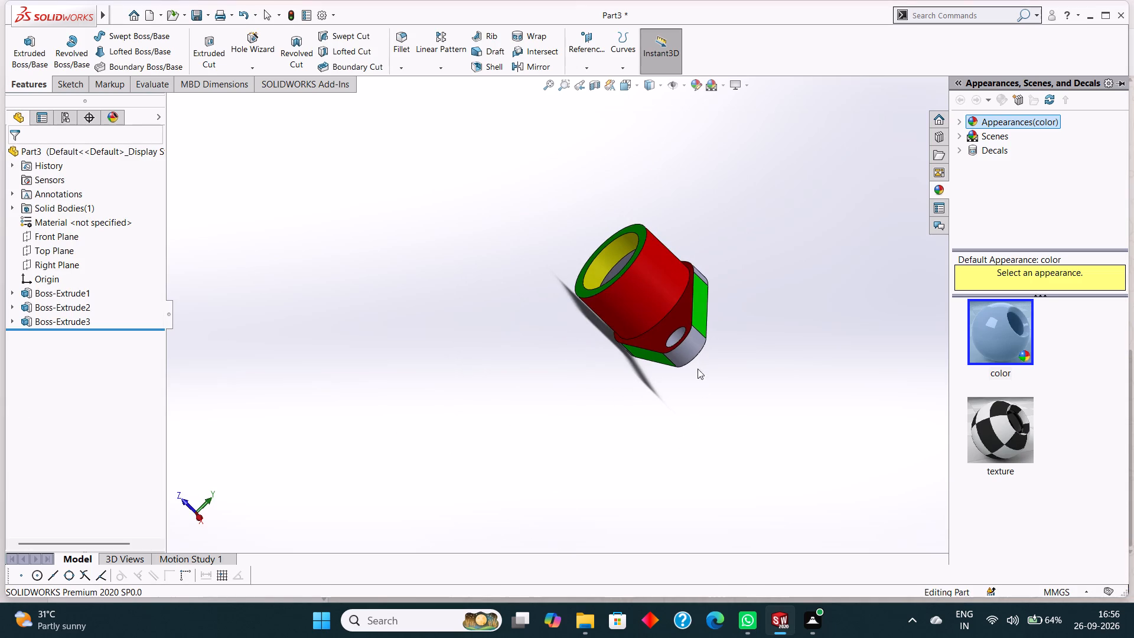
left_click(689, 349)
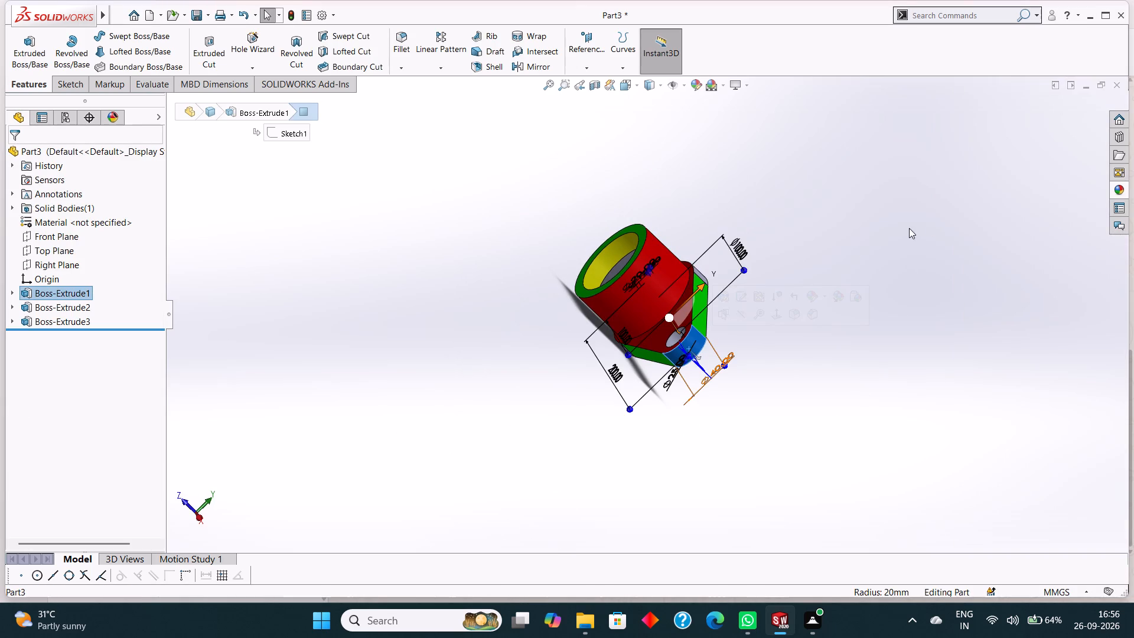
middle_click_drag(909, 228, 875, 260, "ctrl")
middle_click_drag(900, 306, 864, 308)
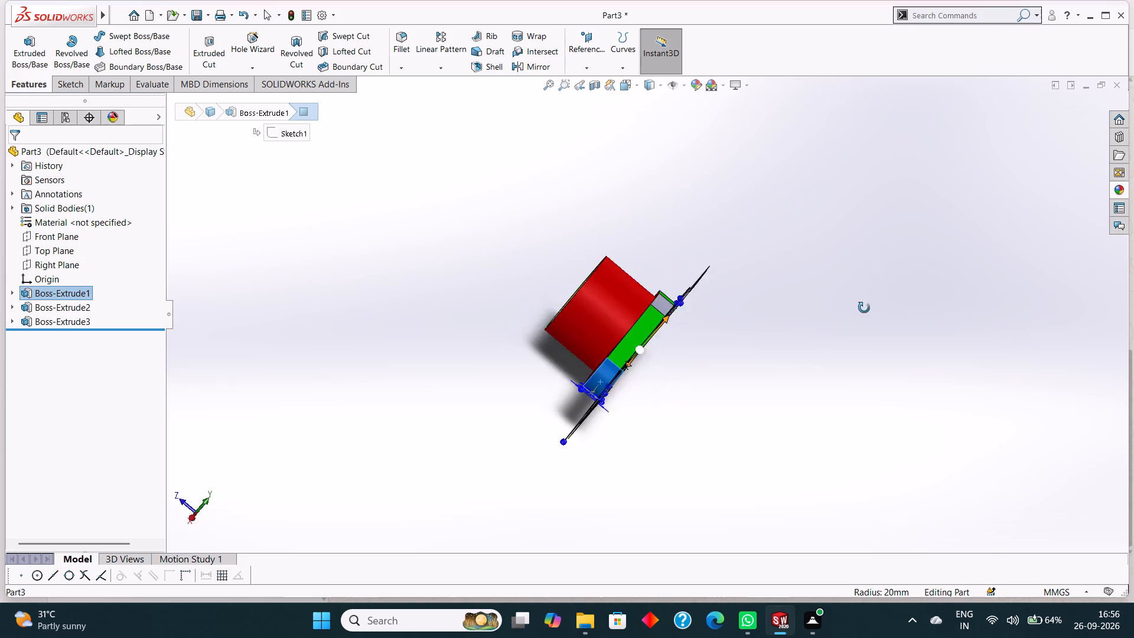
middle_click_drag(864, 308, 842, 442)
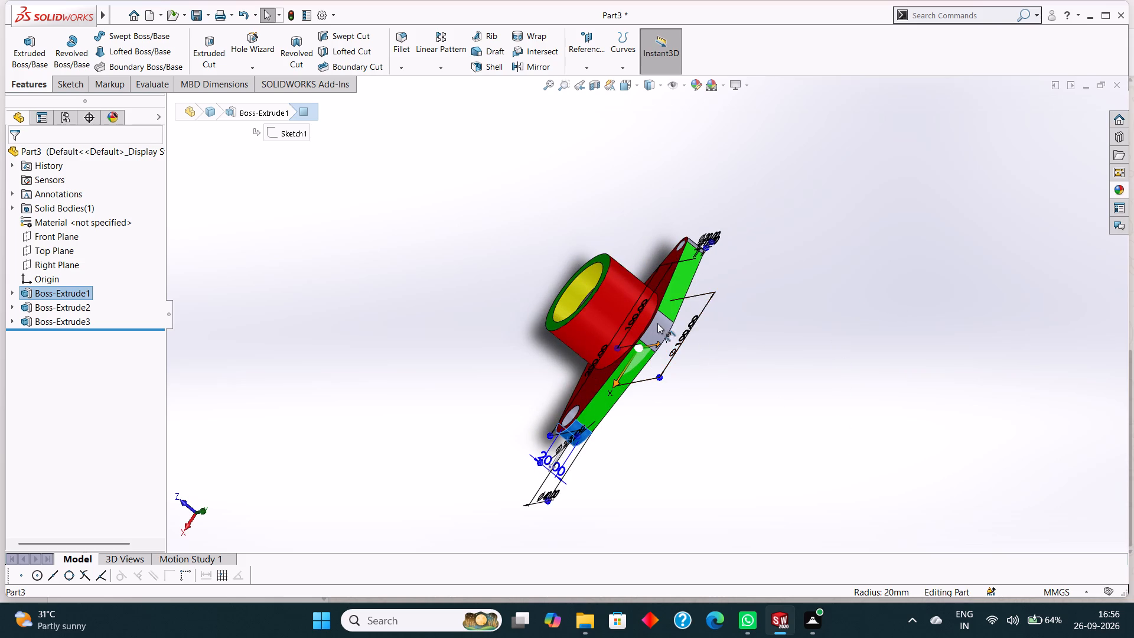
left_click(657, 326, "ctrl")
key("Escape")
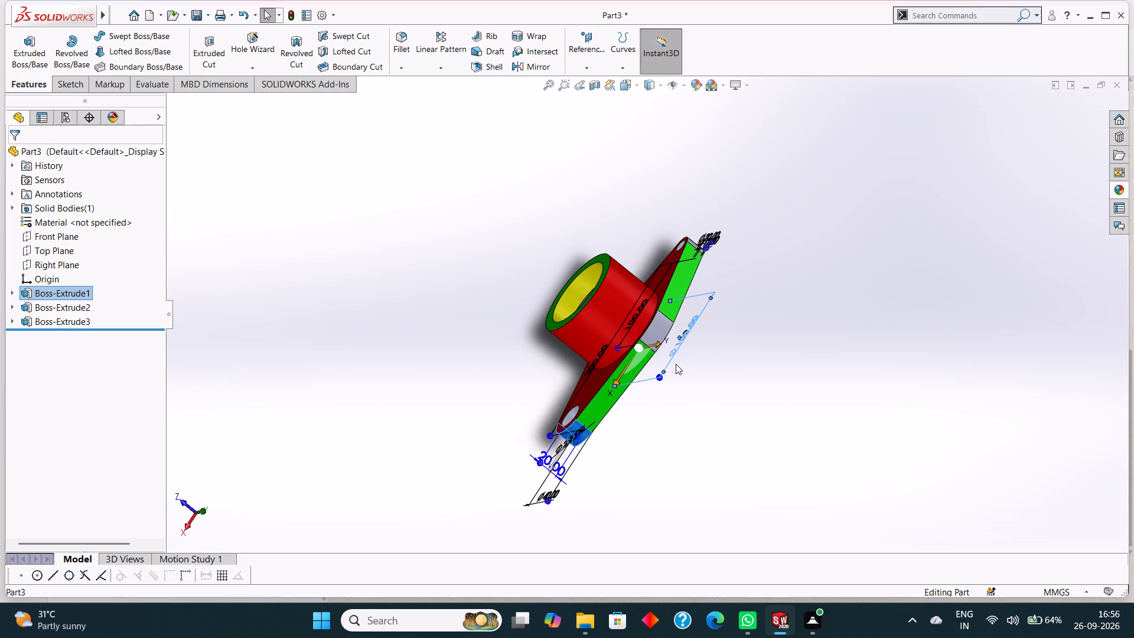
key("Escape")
Apply a pure blue colour appearance to the four rounded side faces at the plate's two ends and two middle edges.
middle_click_drag(677, 395, 744, 333)
scroll(741, 349, "up", 1)
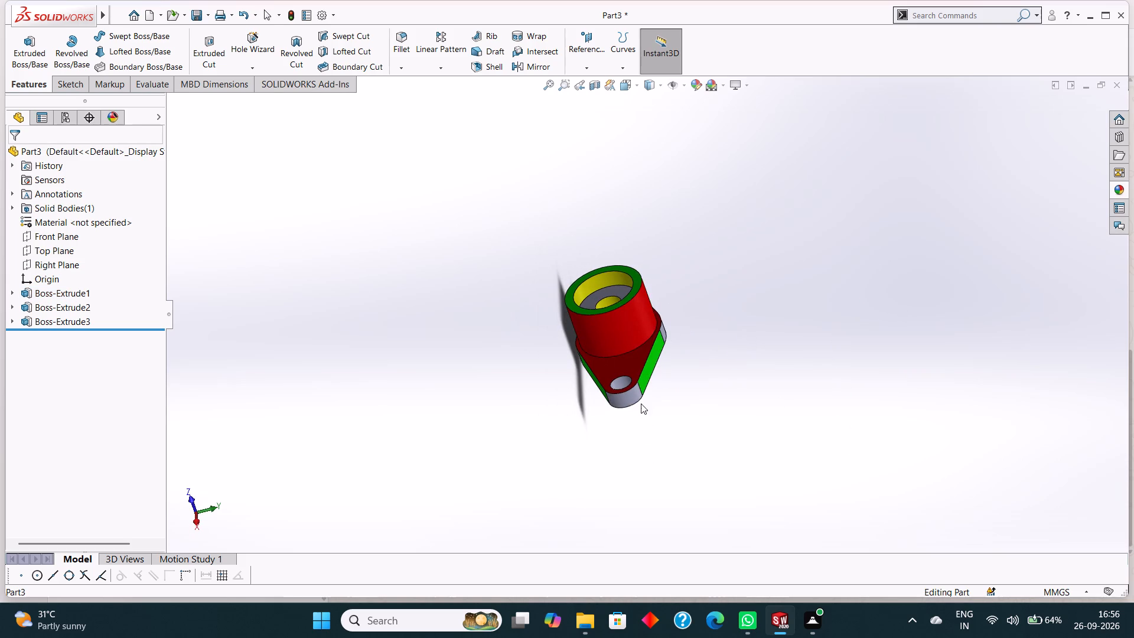
left_click(631, 396, "ctrl")
middle_click_drag(845, 298, 778, 338)
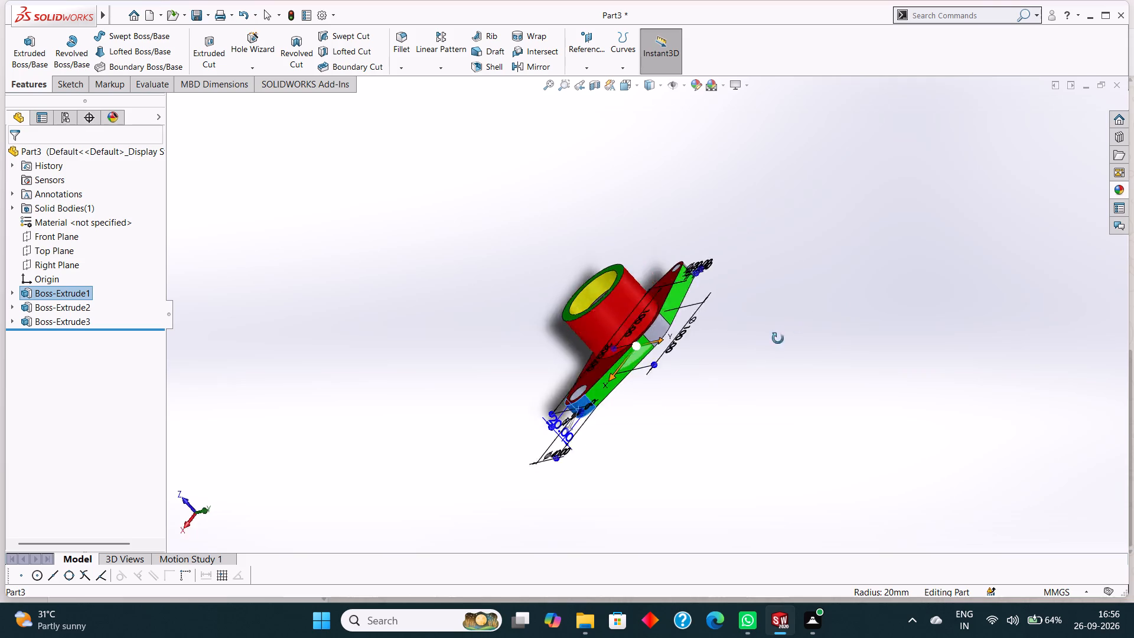
middle_click_drag(778, 338, 755, 363)
scroll(654, 327, "down", 11)
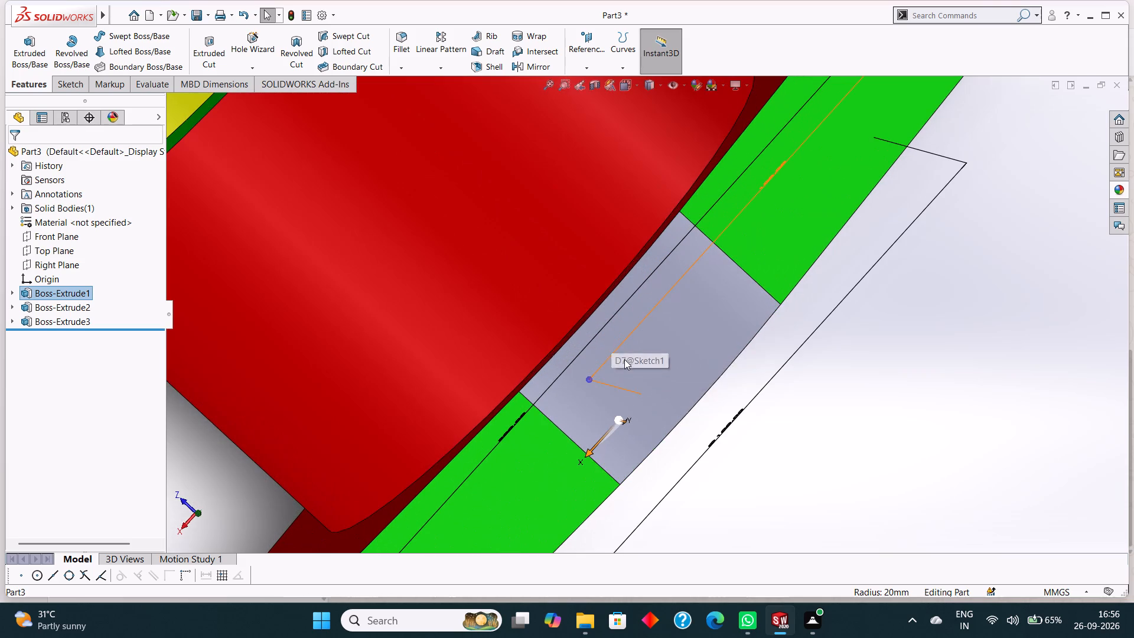
scroll(624, 364, "down", 3)
left_click(677, 342, "ctrl")
scroll(843, 369, "up", 10)
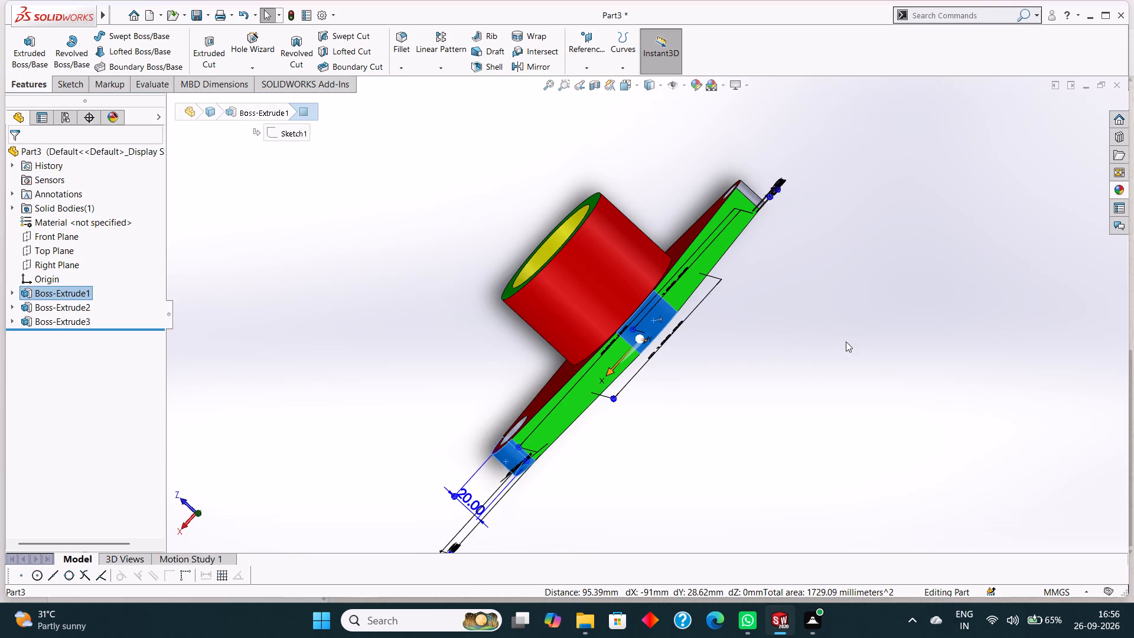
scroll(849, 332, "up", 2)
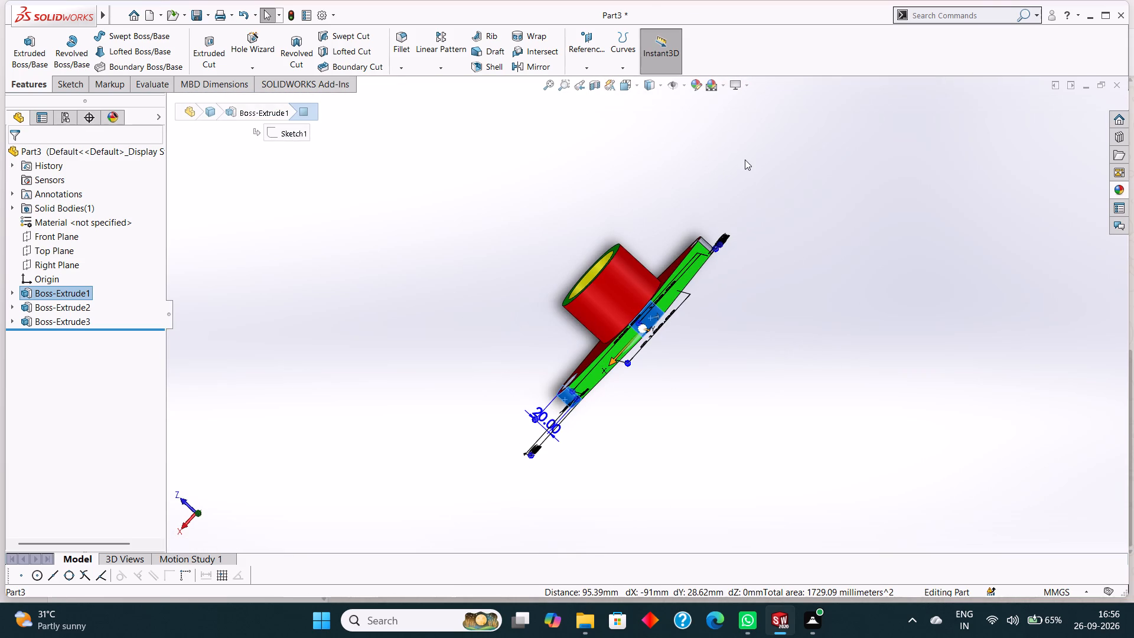
middle_click_drag(745, 159, 731, 310)
scroll(699, 248, "down", 6)
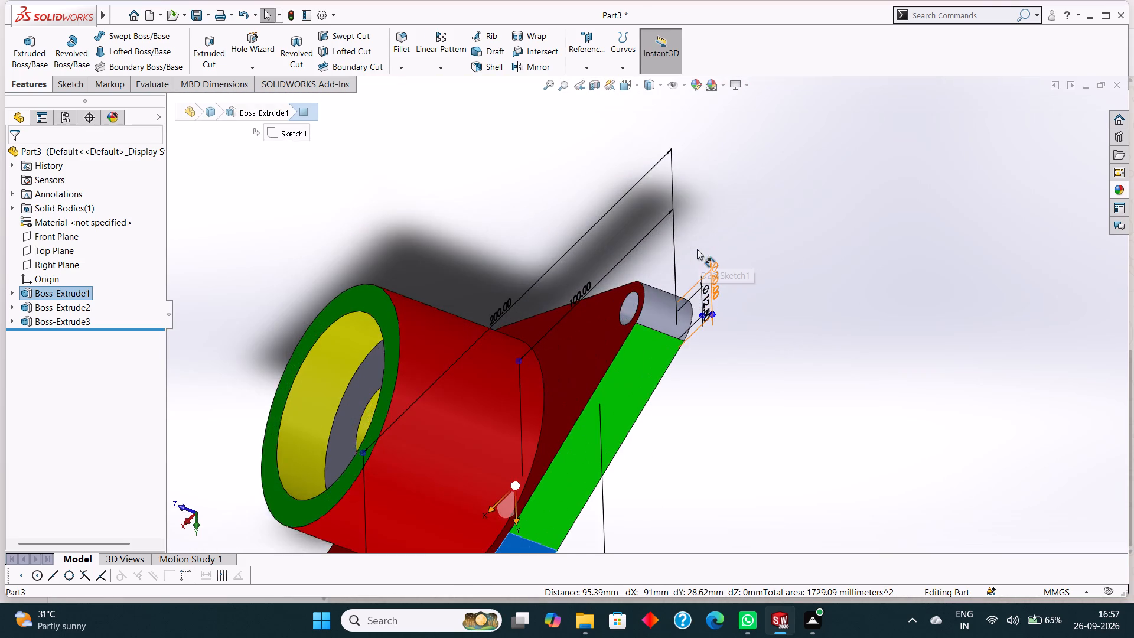
scroll(680, 275, "down", 5)
left_click(621, 357, "ctrl")
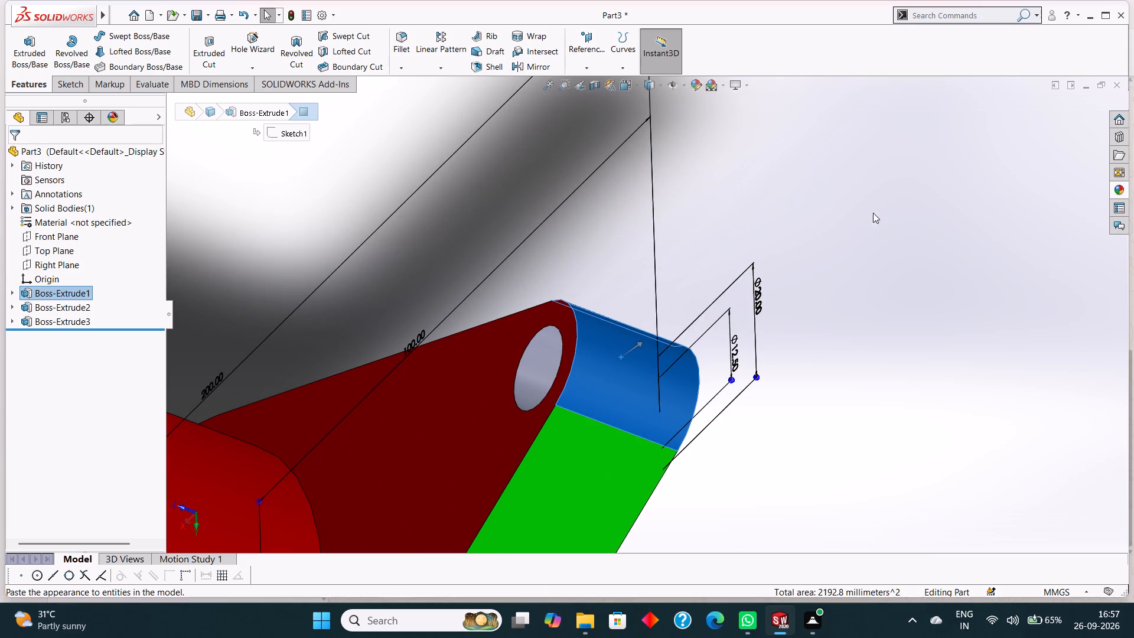
middle_click_drag(885, 203, 872, 292)
scroll(871, 293, "up", 9)
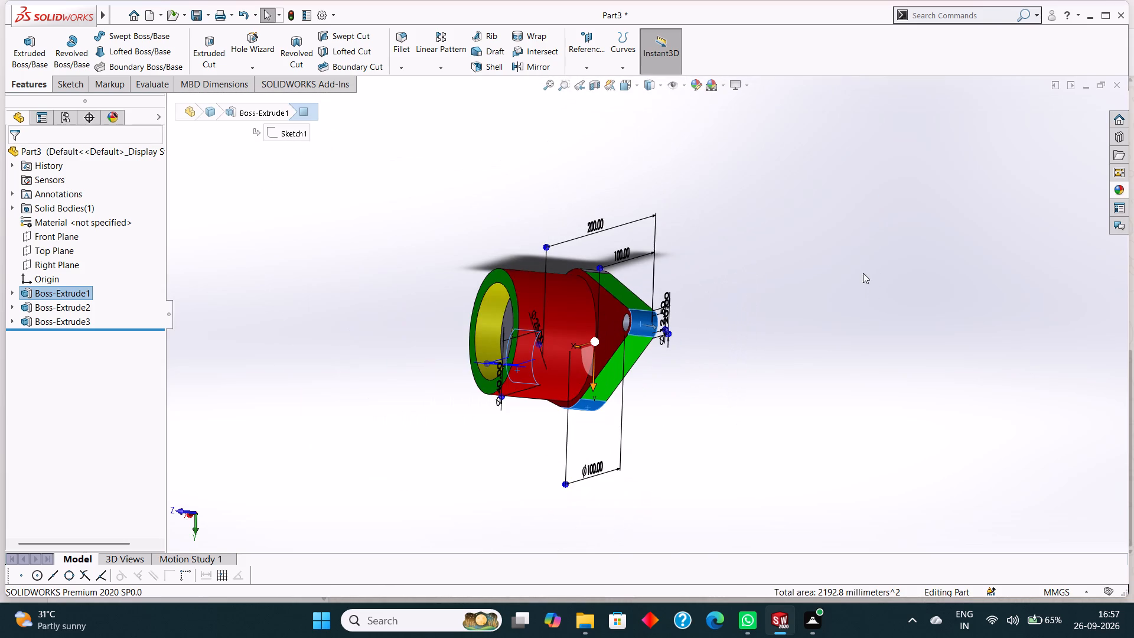
middle_click_drag(782, 218, 802, 384)
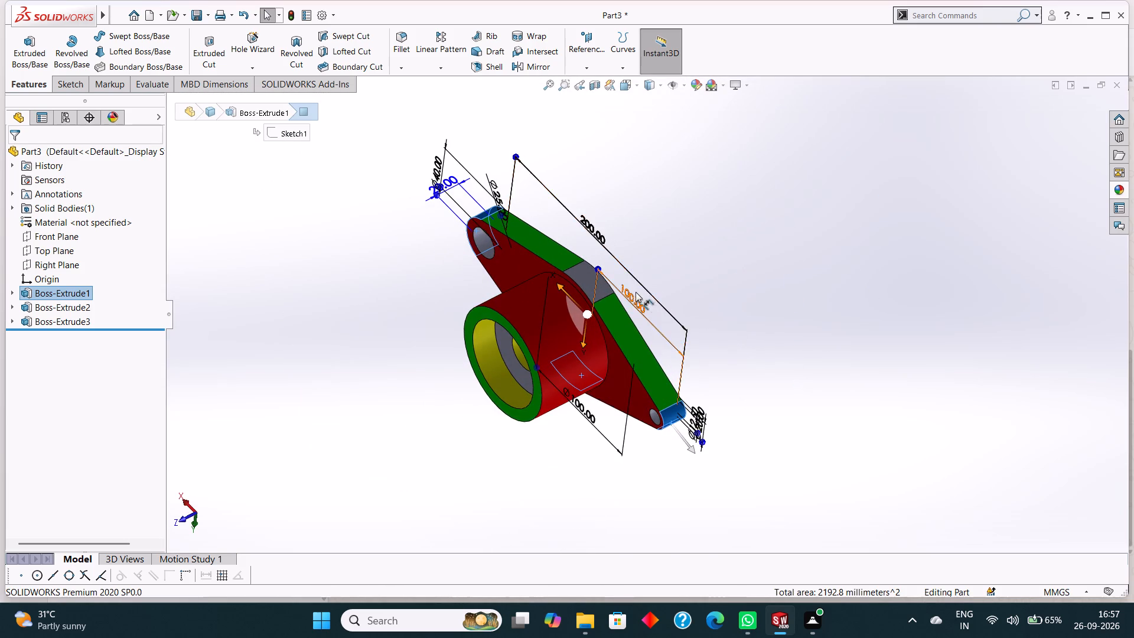
scroll(631, 288, "down", 6)
left_click(503, 277, "ctrl")
scroll(788, 328, "up", 3)
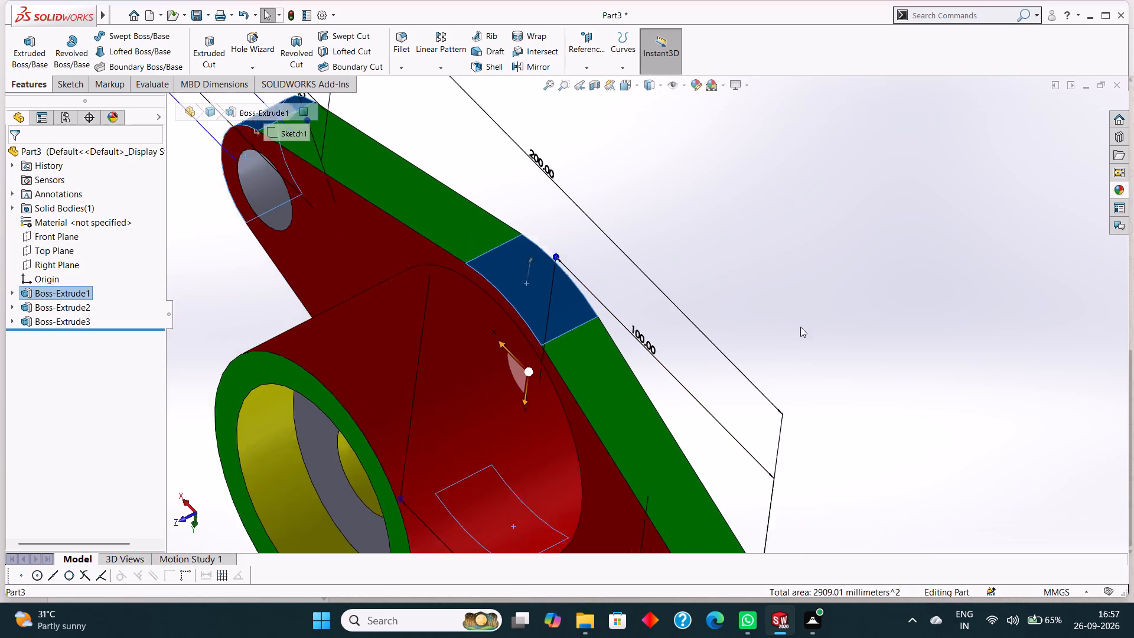
scroll(800, 327, "up", 5)
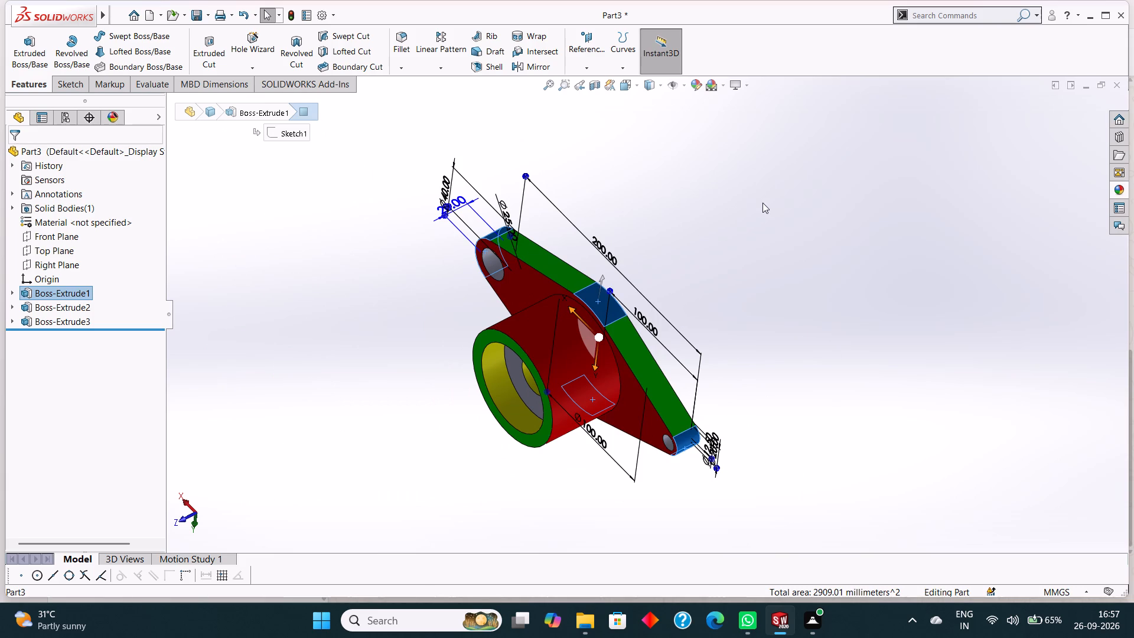
left_click(696, 89)
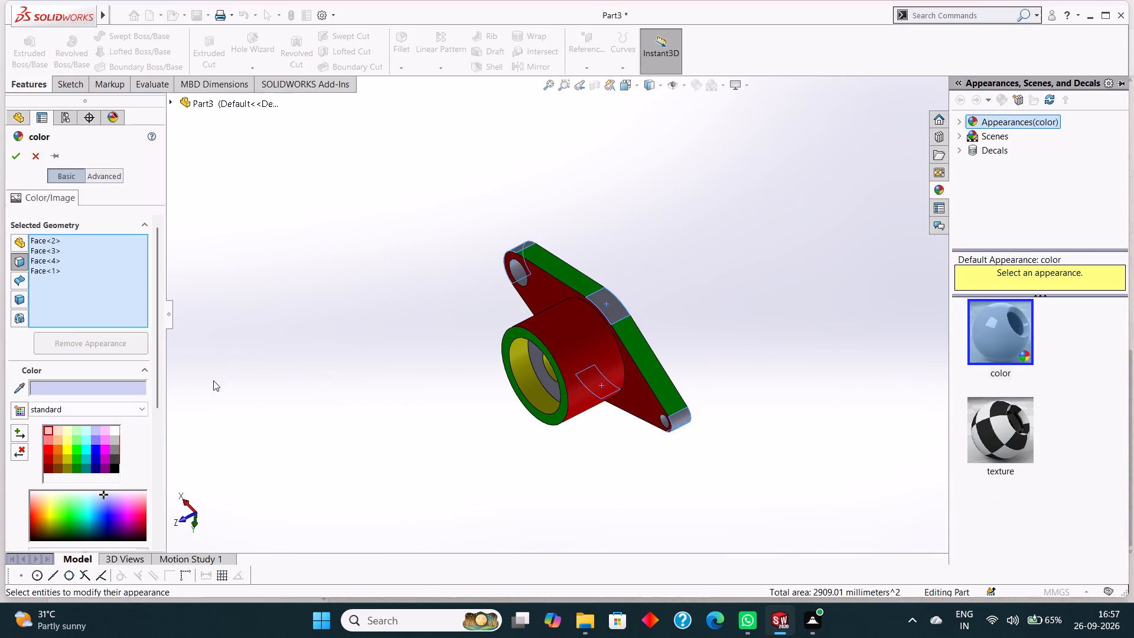
left_click(48, 388)
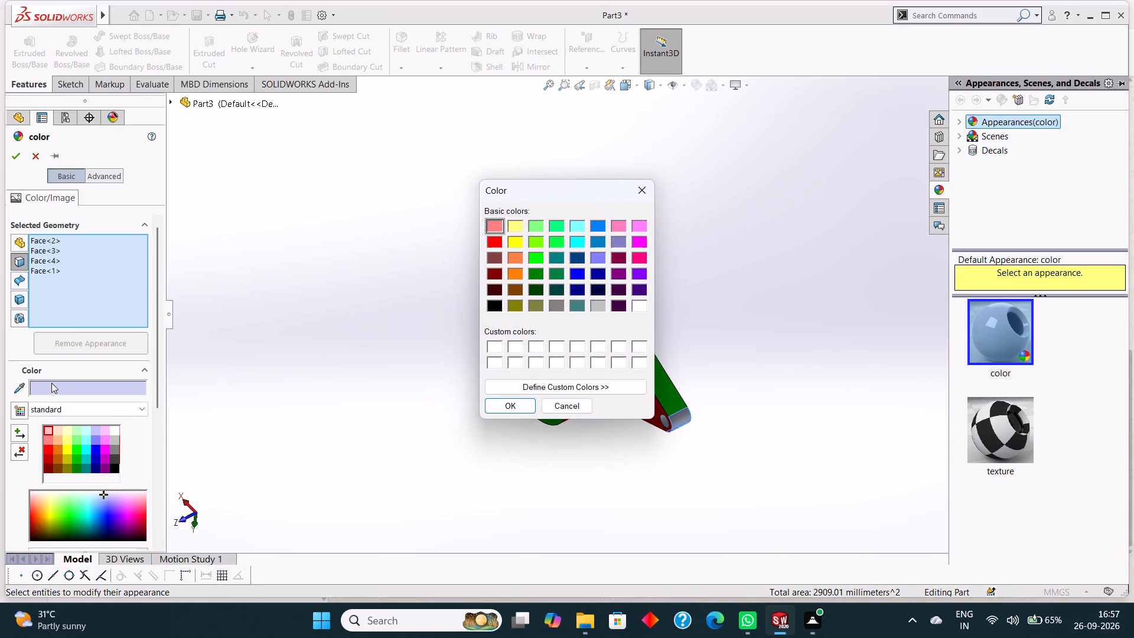
left_click(578, 272)
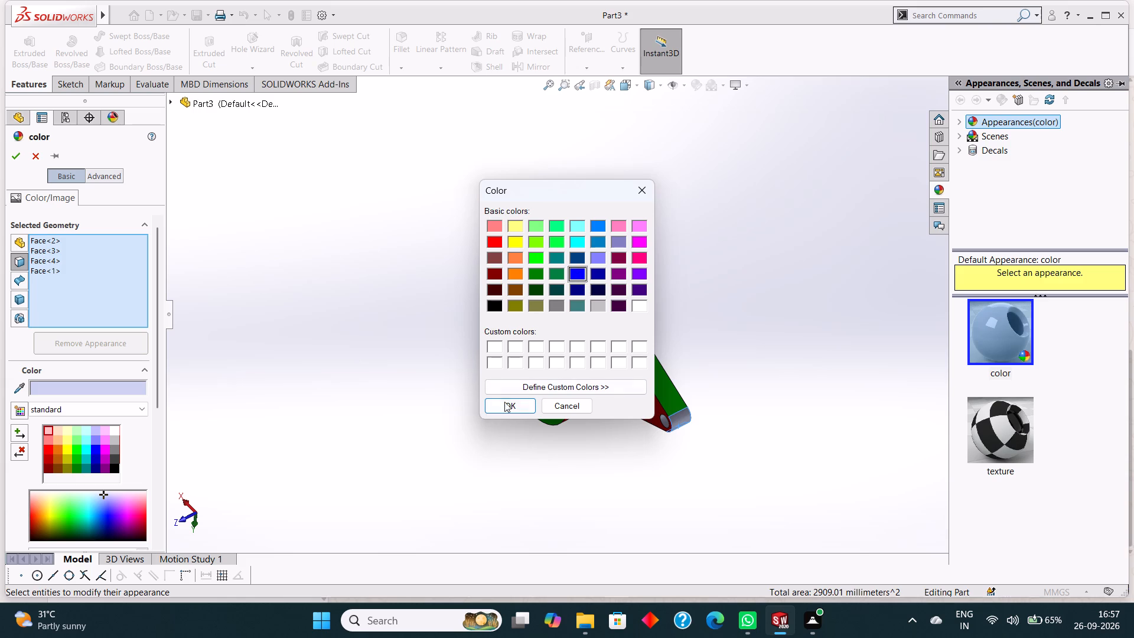
left_click(506, 399)
left_click(15, 158)
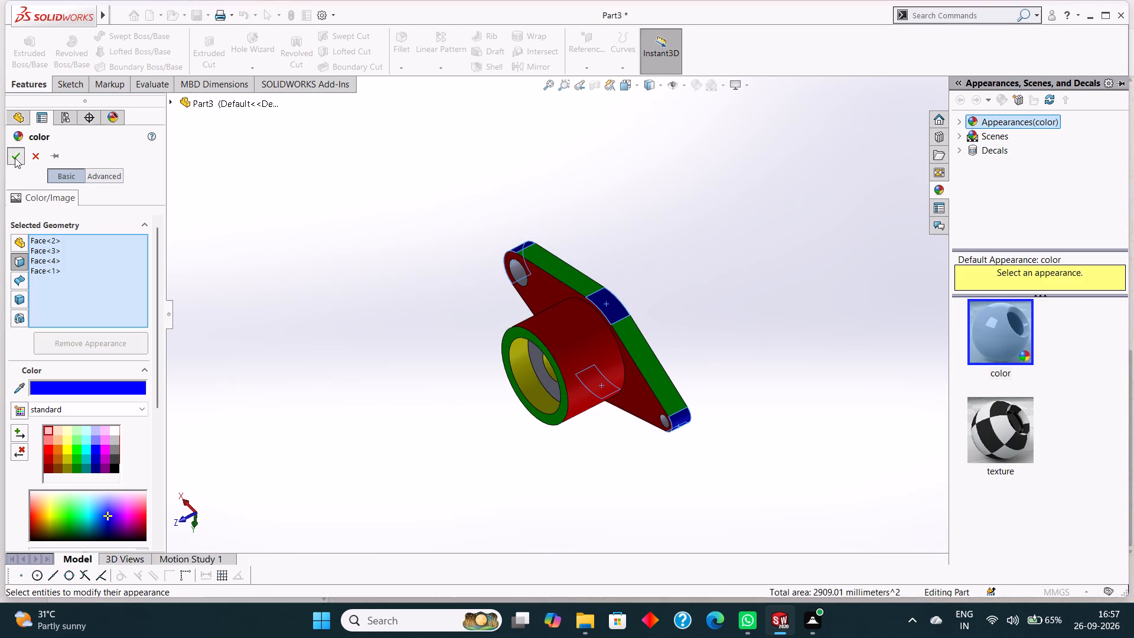
Examine the coloured plate and stepped ring boss from several angles and distances.
left_click_drag(376, 438, 376, 431)
middle_click_drag(444, 471, 518, 273)
scroll(446, 470, "up", 1)
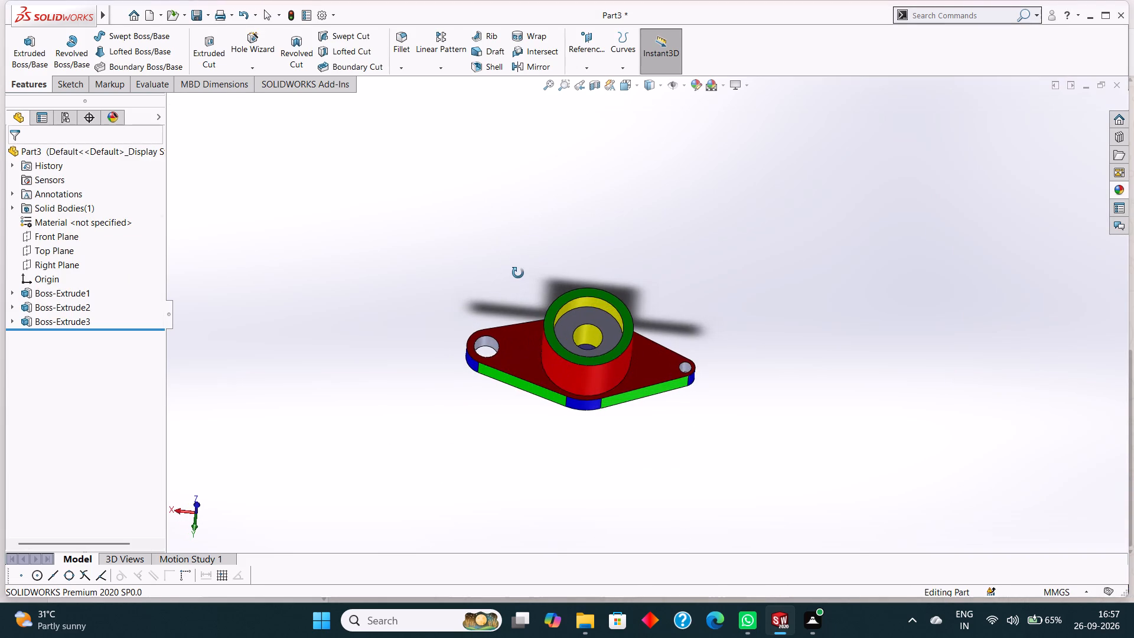
middle_click_drag(518, 273, 519, 266)
scroll(493, 418, "down", 1)
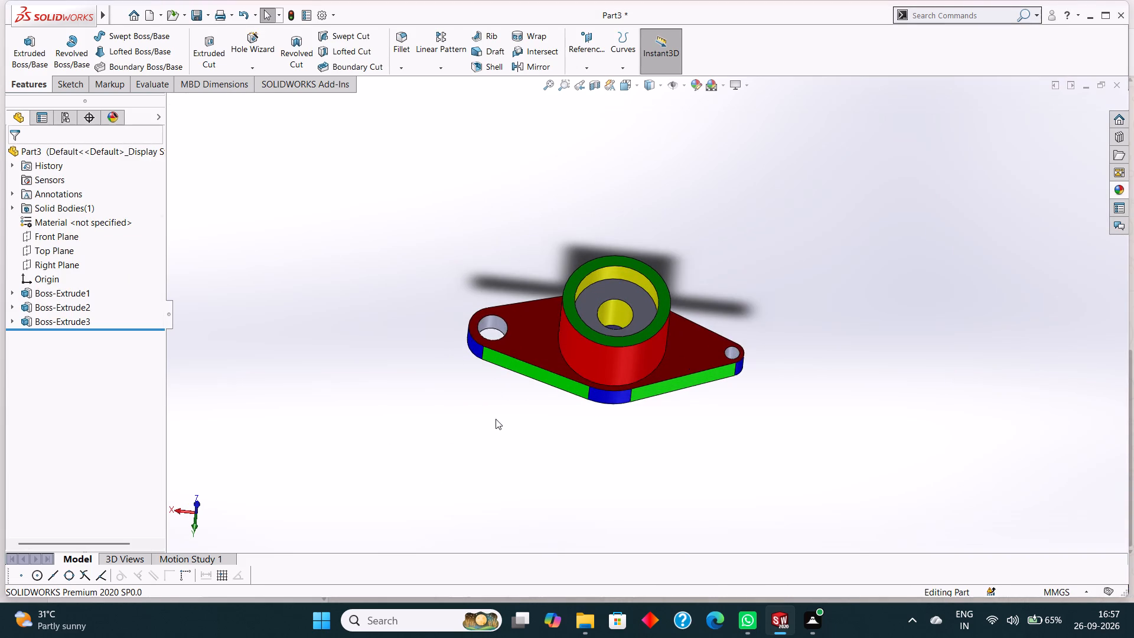
scroll(551, 442, "down", 2)
scroll(553, 442, "up", 4)
middle_click_drag(567, 458, 571, 452)
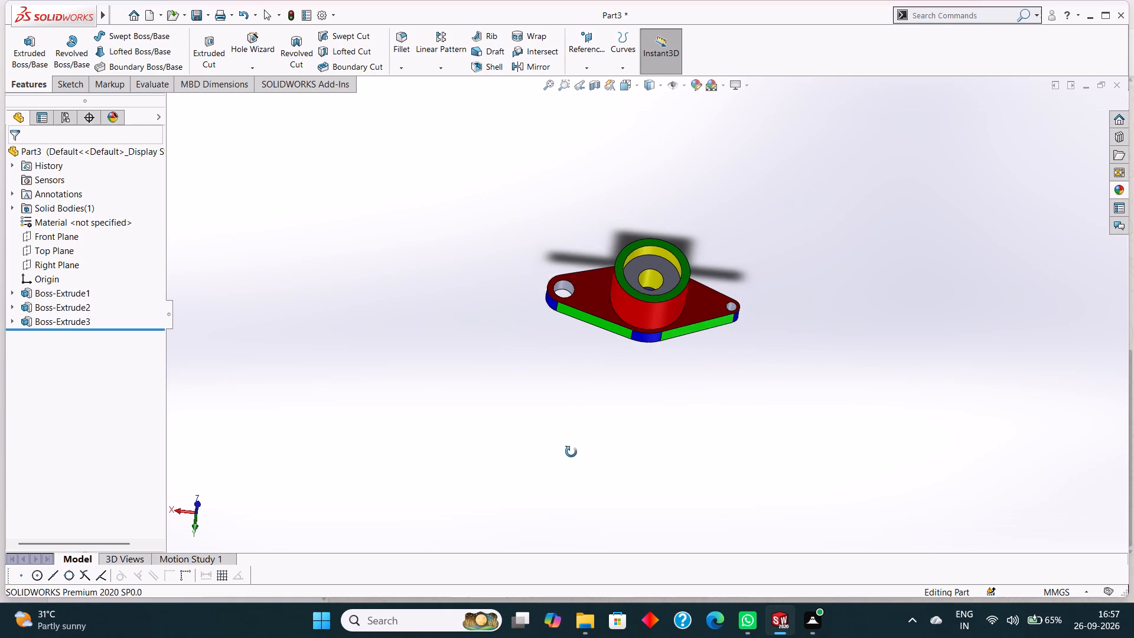
middle_click_drag(571, 452, 600, 390)
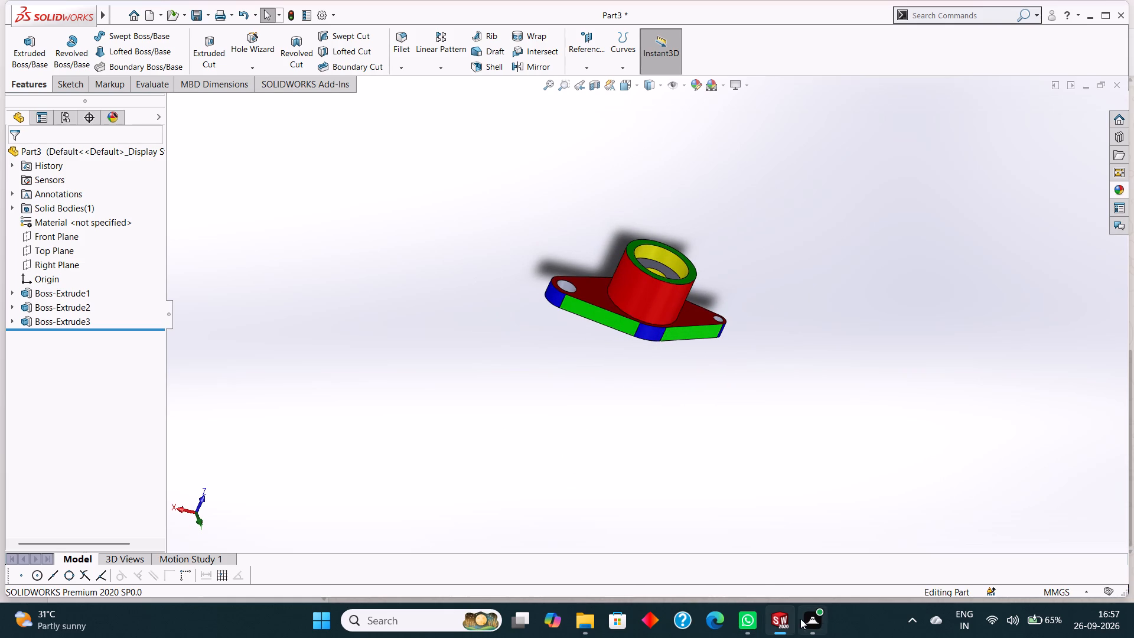
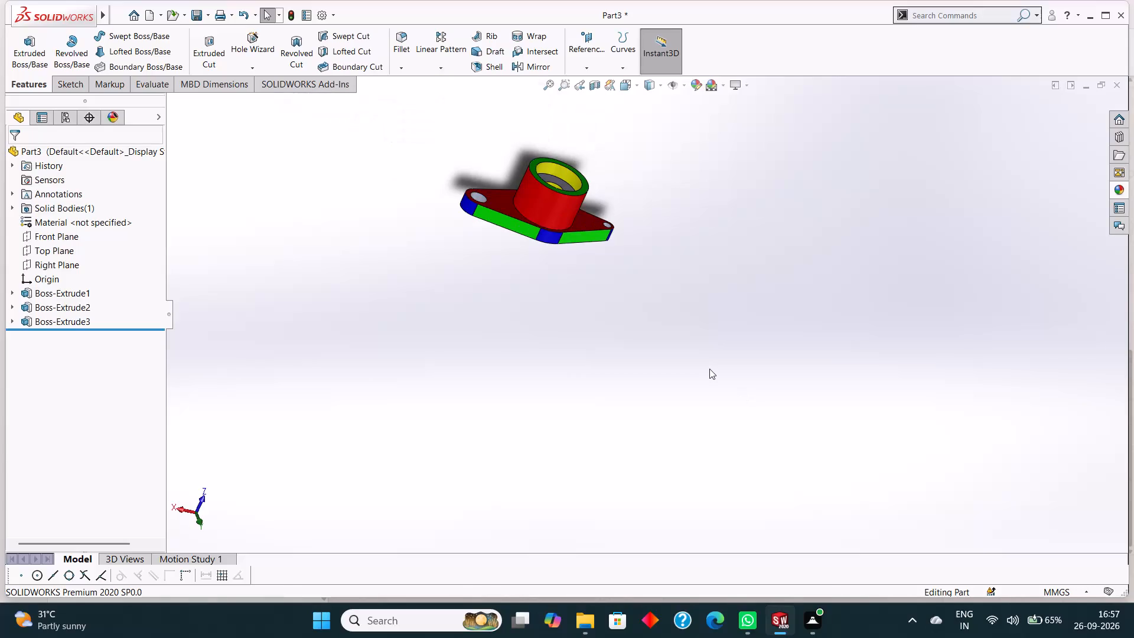
Save the part as a SOLIDWORKS Part file named "mounting flange" in the tryfuji folder.
scroll(712, 369, "up", 1)
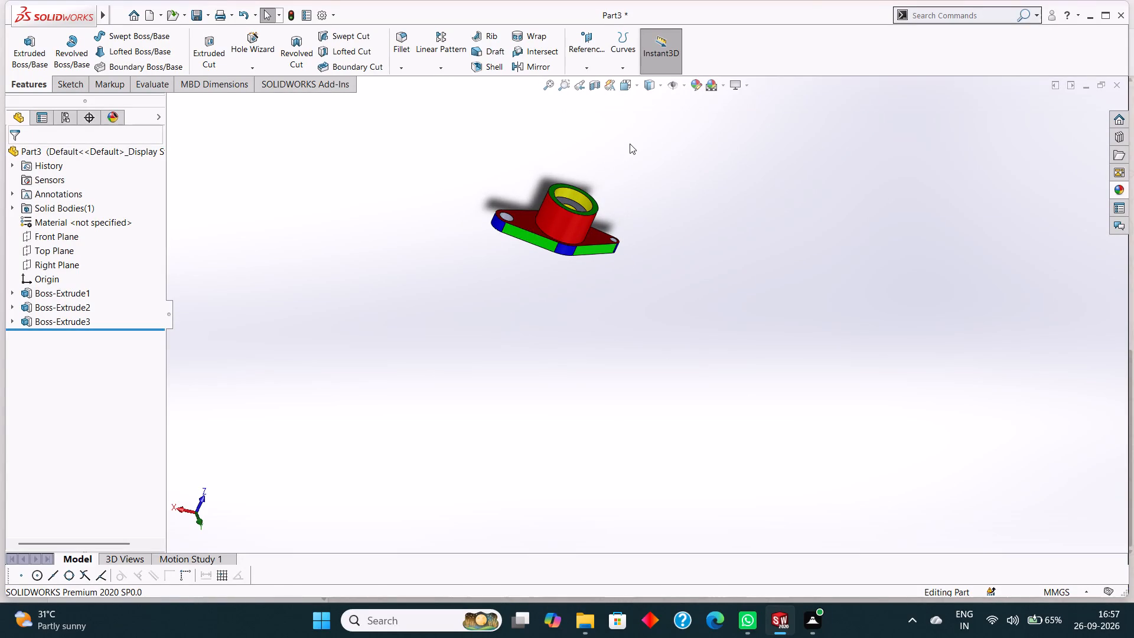
scroll(487, 159, "down", 3)
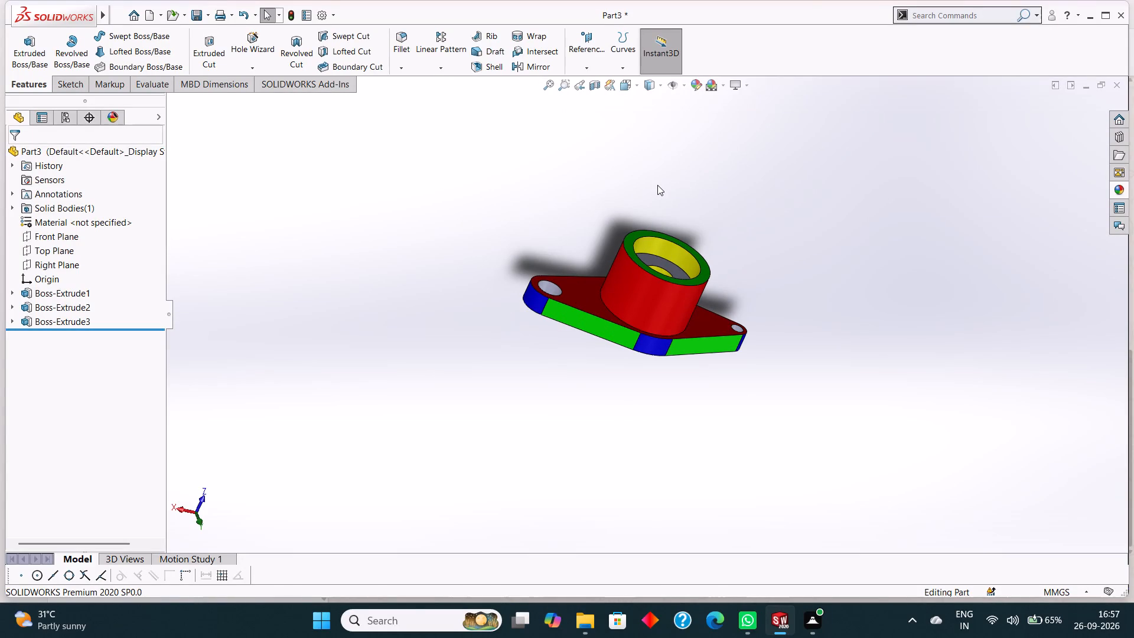
key("ctrl+s")
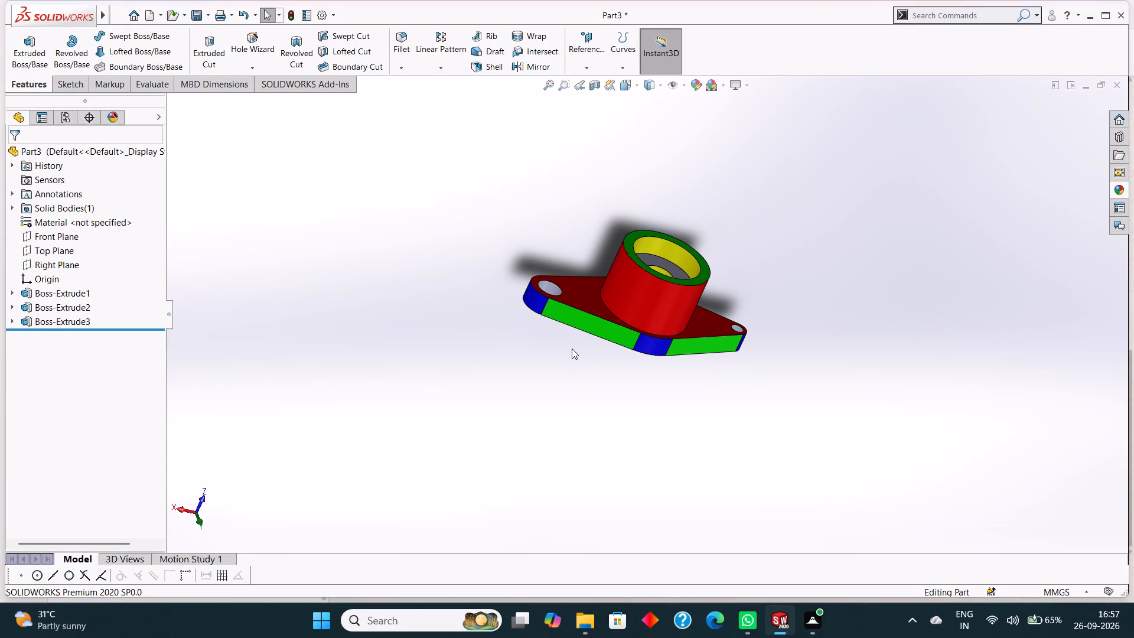
key("BackSpace")
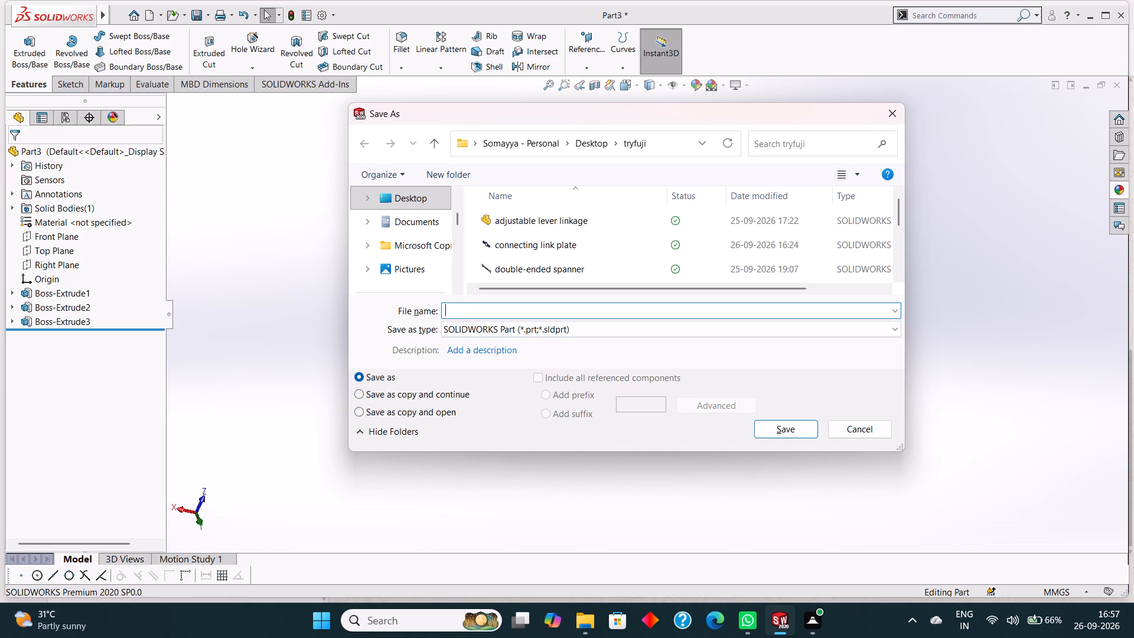
type("mounting flange")
left_click(770, 426)
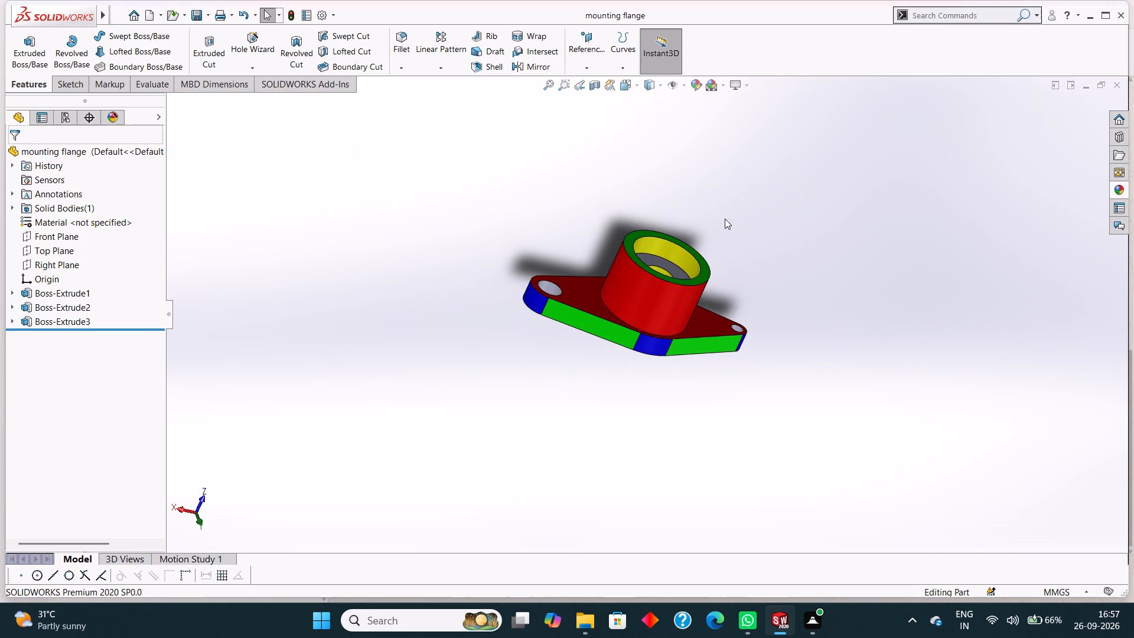
Save a copy of the part in Adobe Portable Document Format (*.pdf) as "mounting flange" in the tryfuji folder.
left_click(206, 16)
left_click(229, 45)
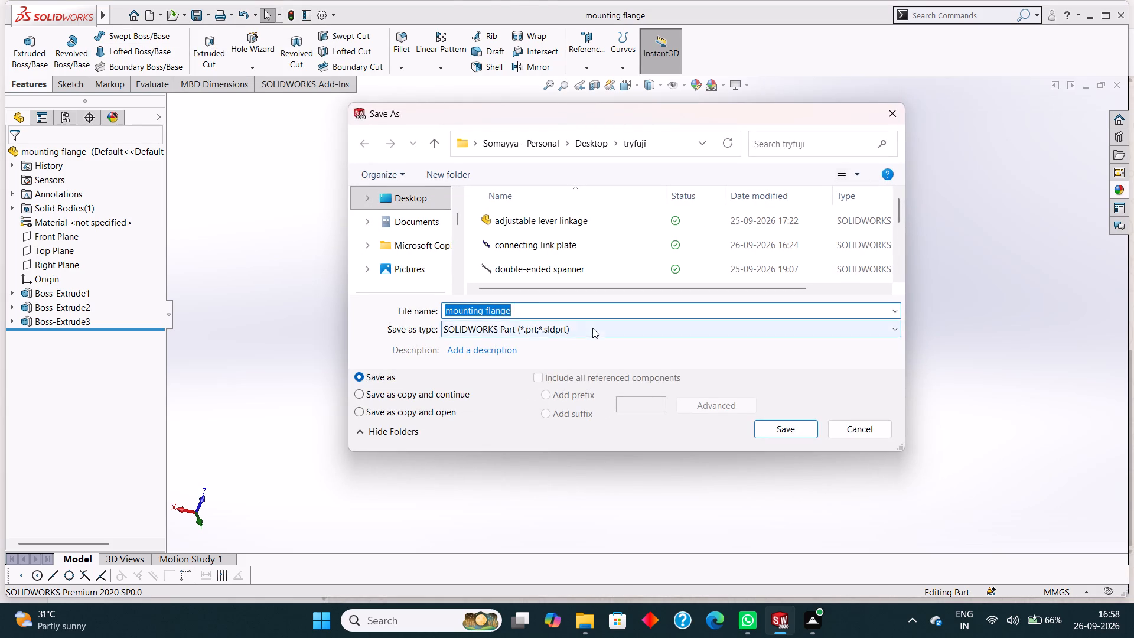
left_click(592, 328)
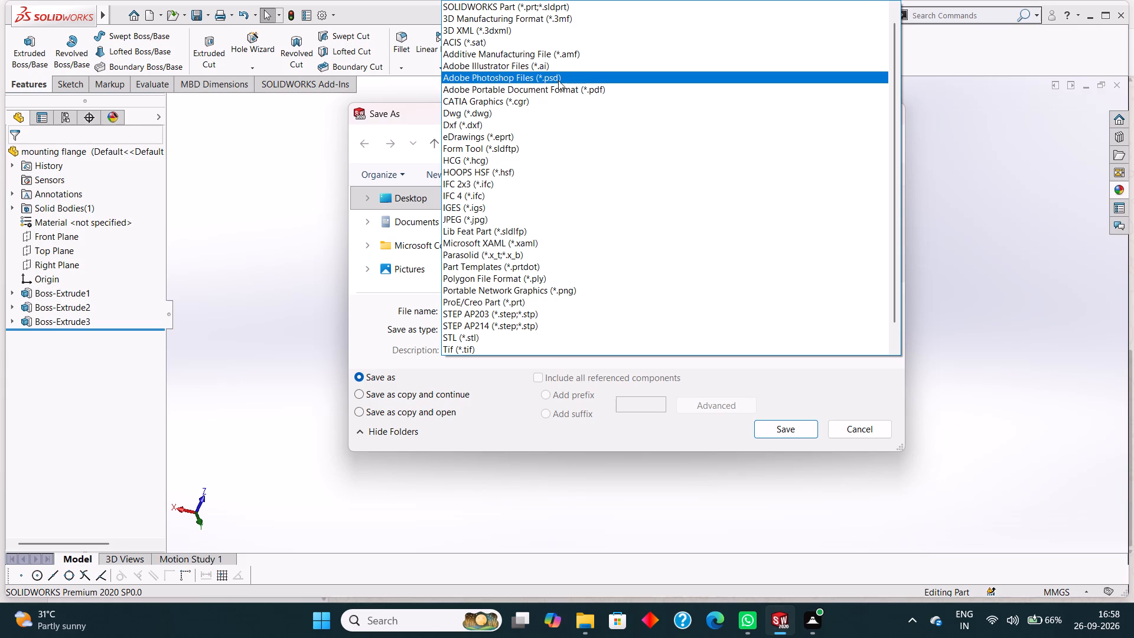
left_click(569, 90)
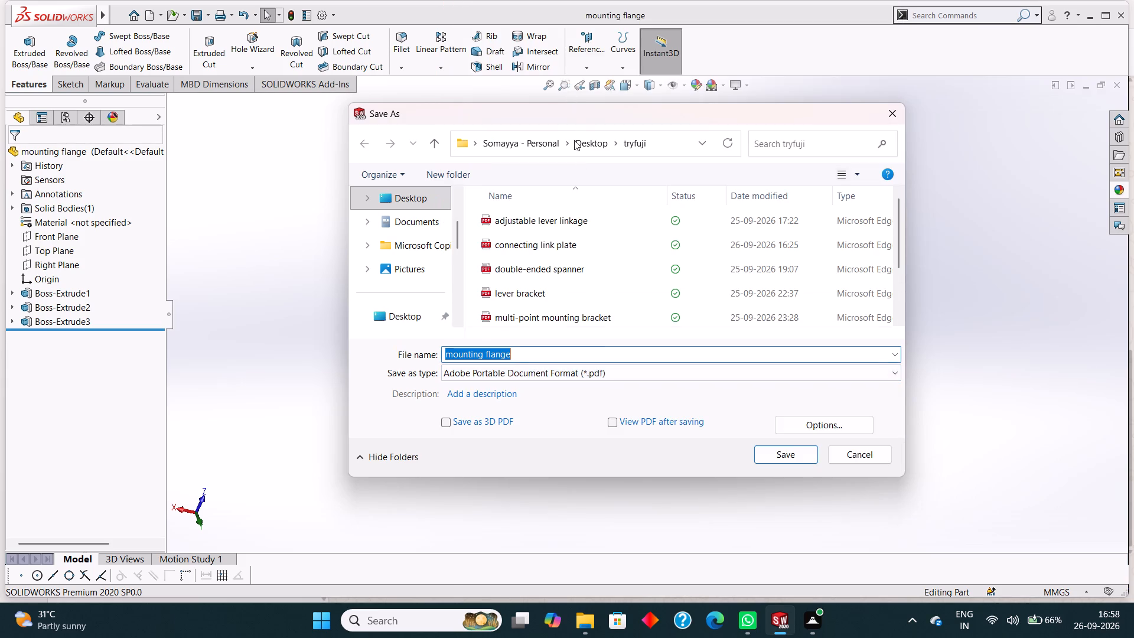
left_click(769, 453)
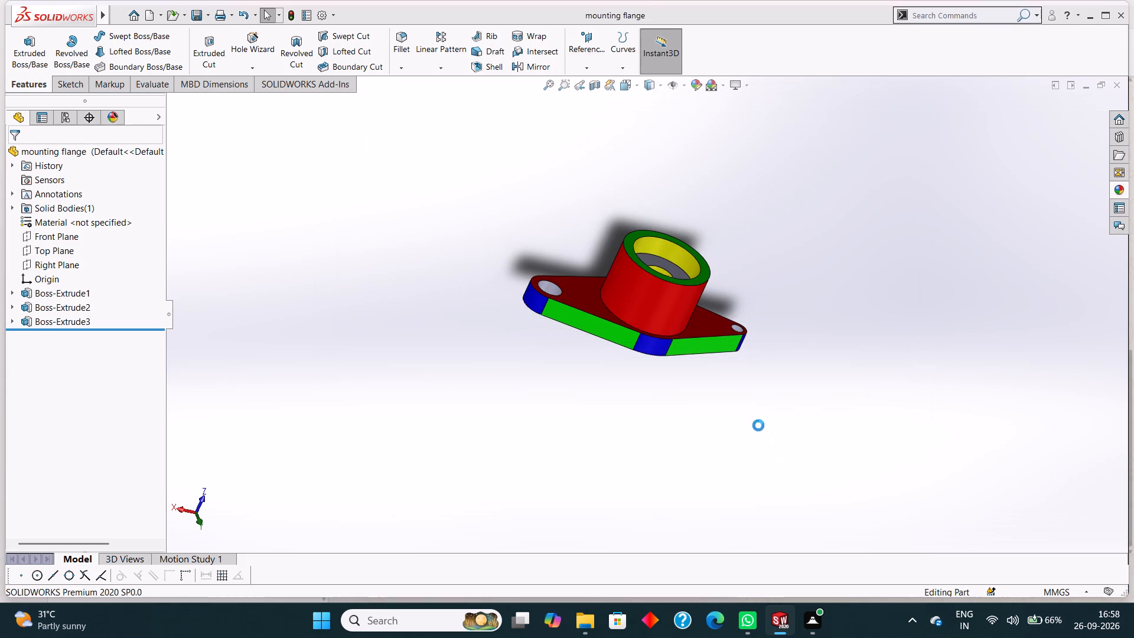